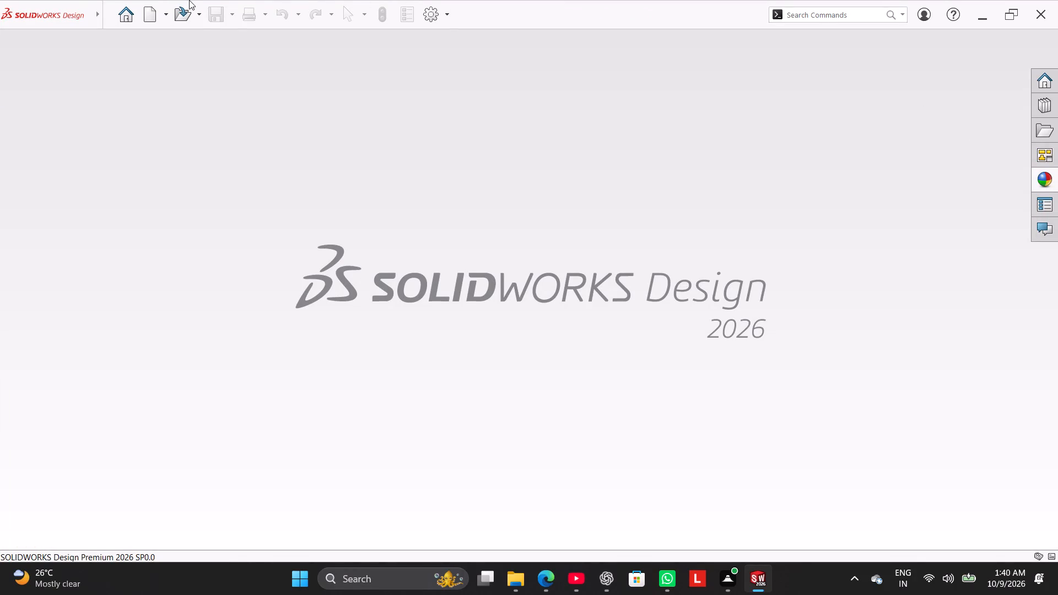
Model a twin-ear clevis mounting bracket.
Create a new part document and open a sketch on the Front Plane.
click(155, 10)
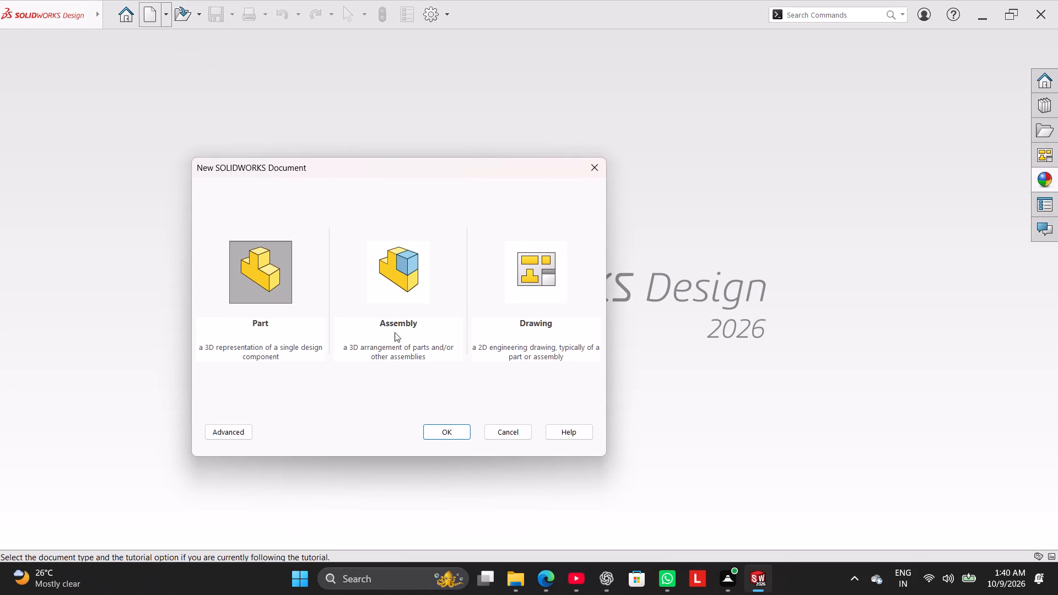
click(455, 434)
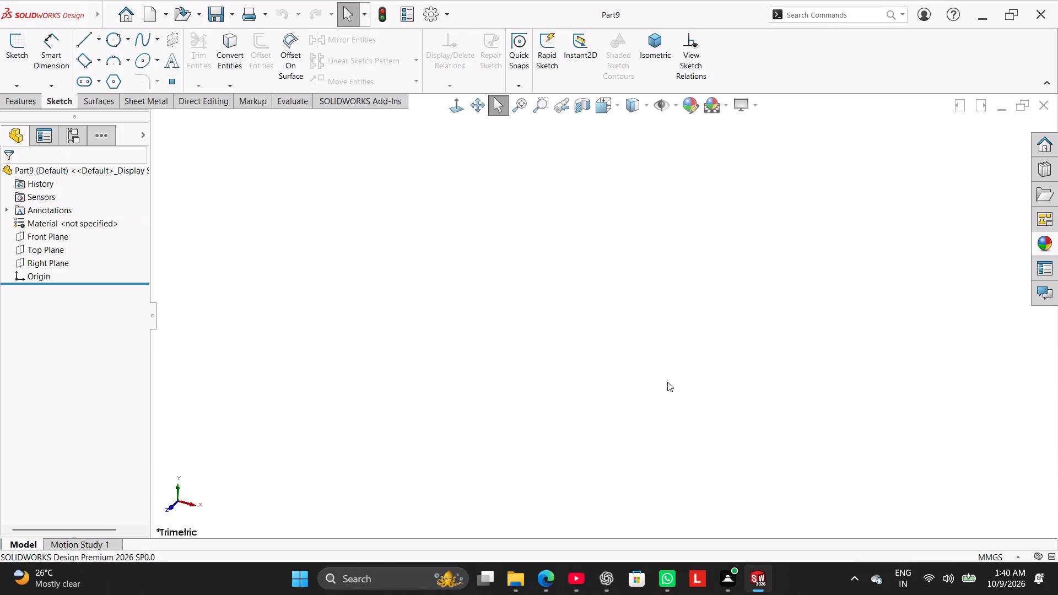
click(15, 53)
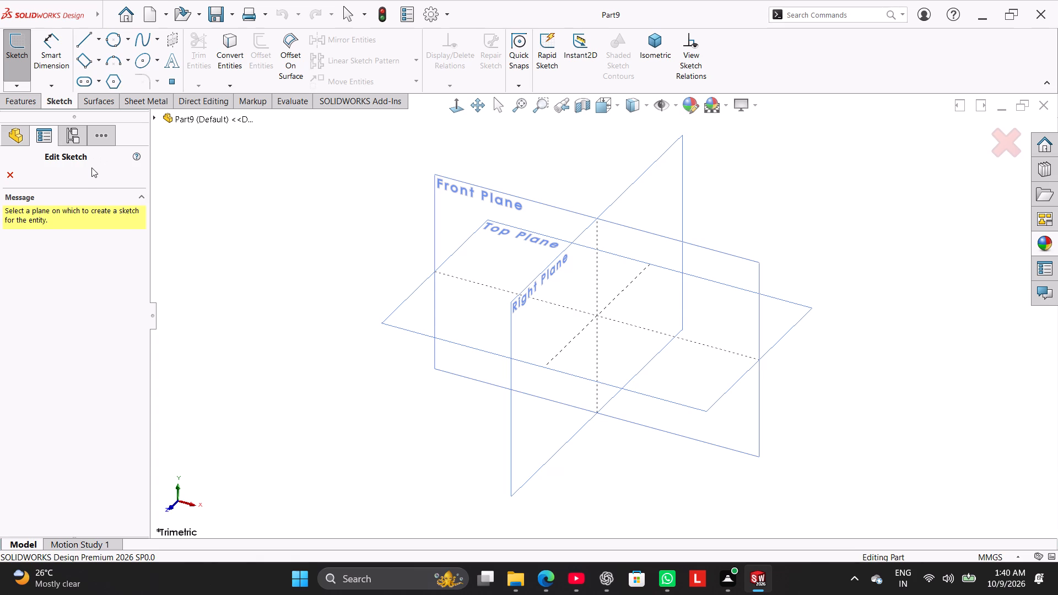
click(451, 188)
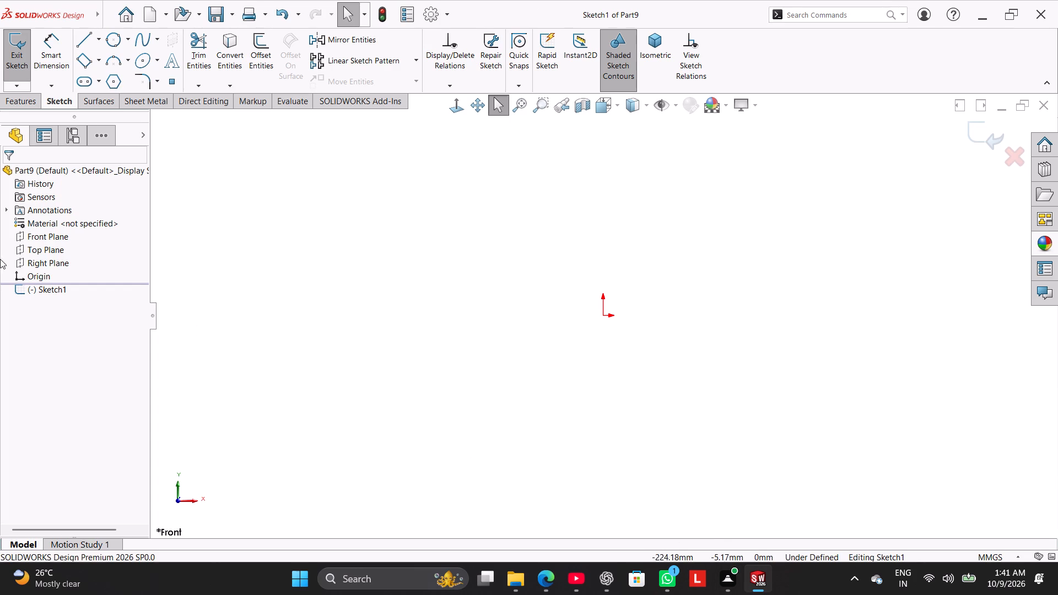
Sketch a horizontal line about 243 mm long passing through the origin, extending to both sides of it.
click(78, 35)
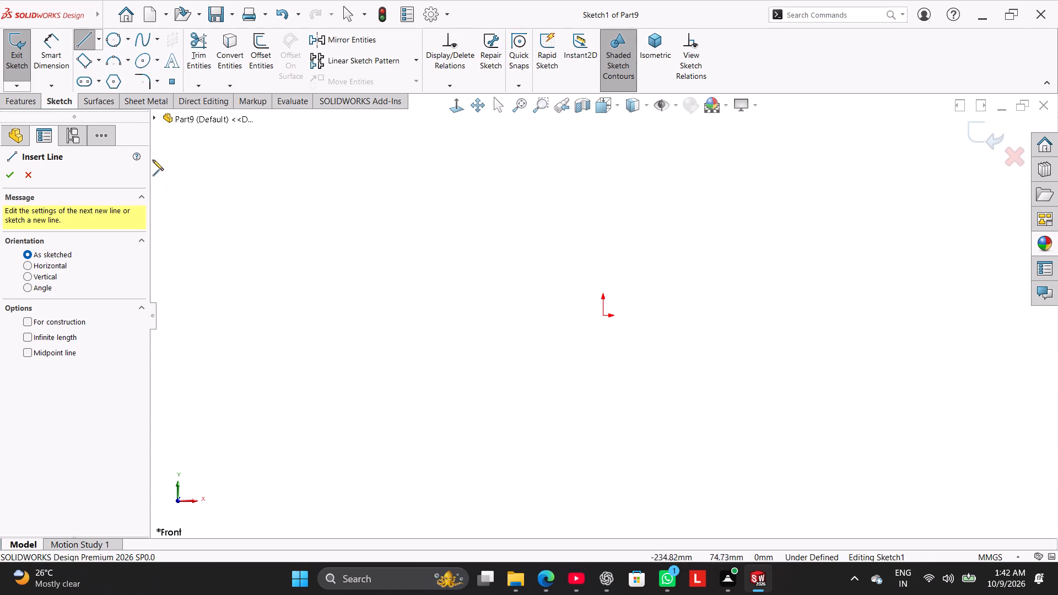
click(390, 318)
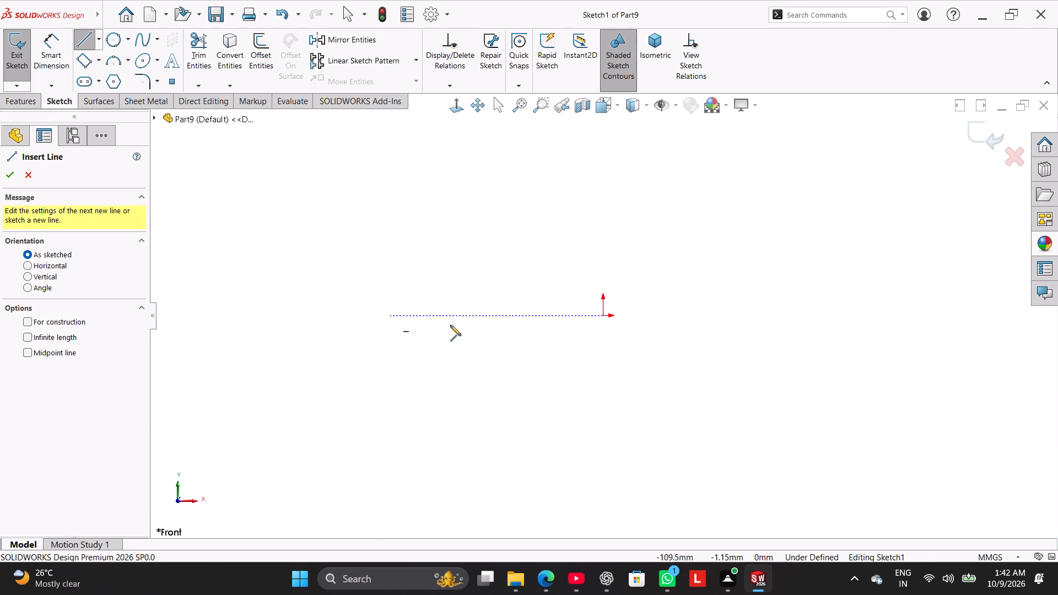
click(855, 315)
right_click(847, 270)
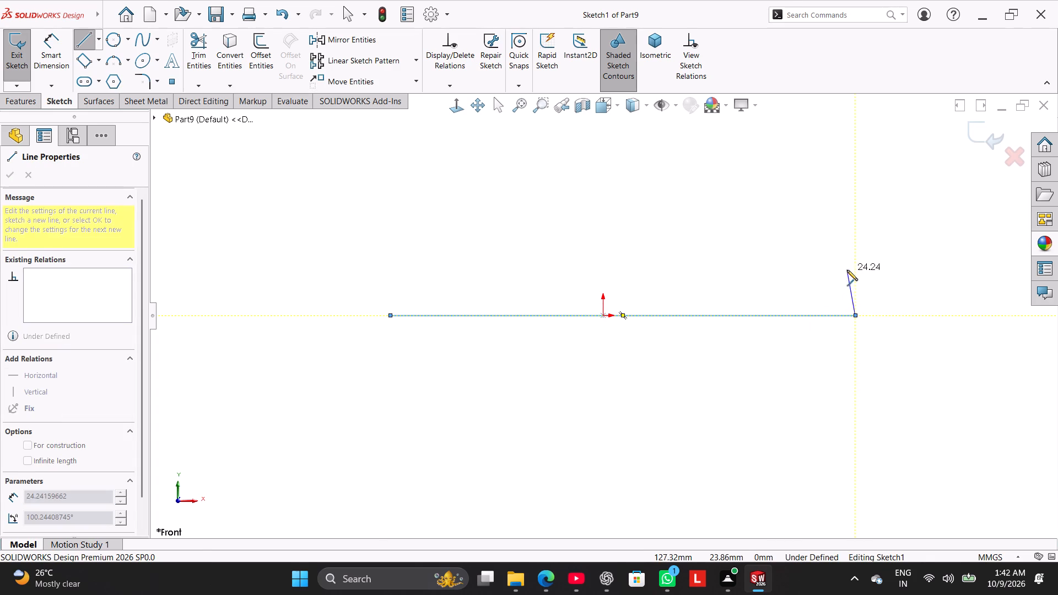
click(868, 274)
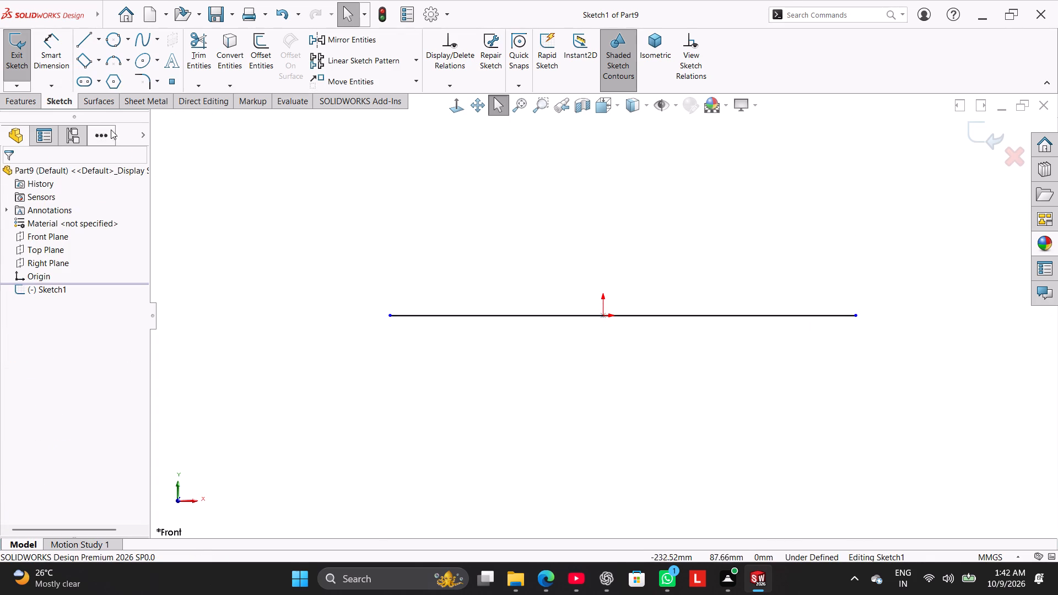
Dimension the horizontal base line's length and set it to 100 mm.
click(56, 70)
click(475, 317)
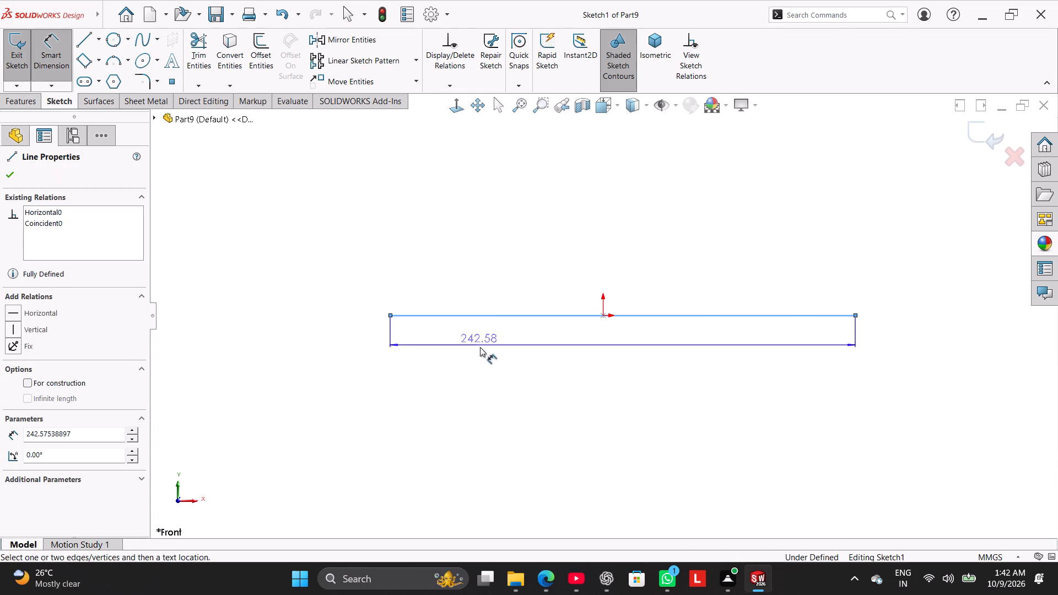
click(604, 370)
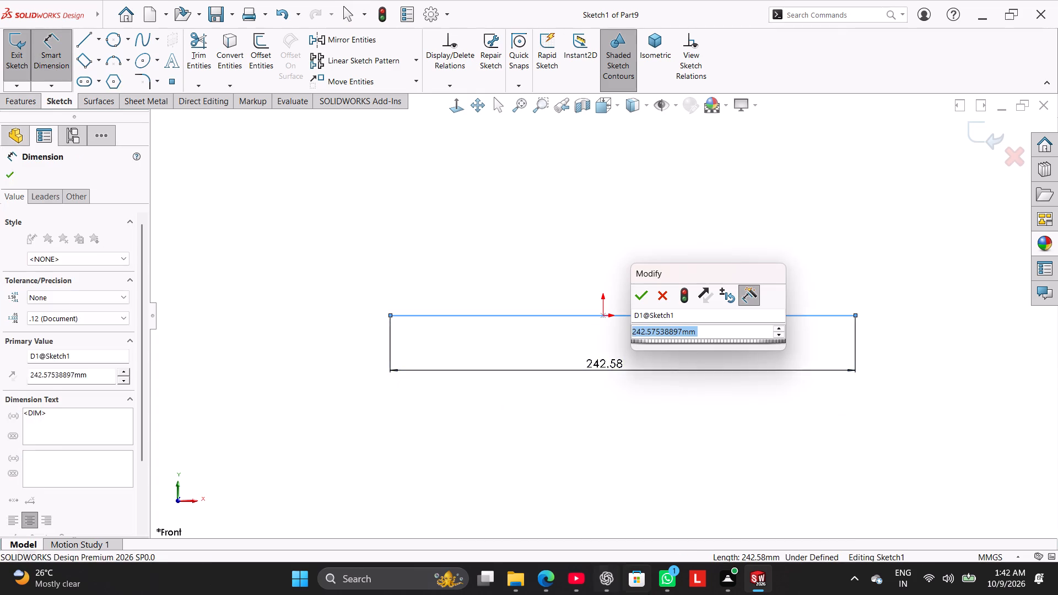
key(1)
text(00)
key(Return)
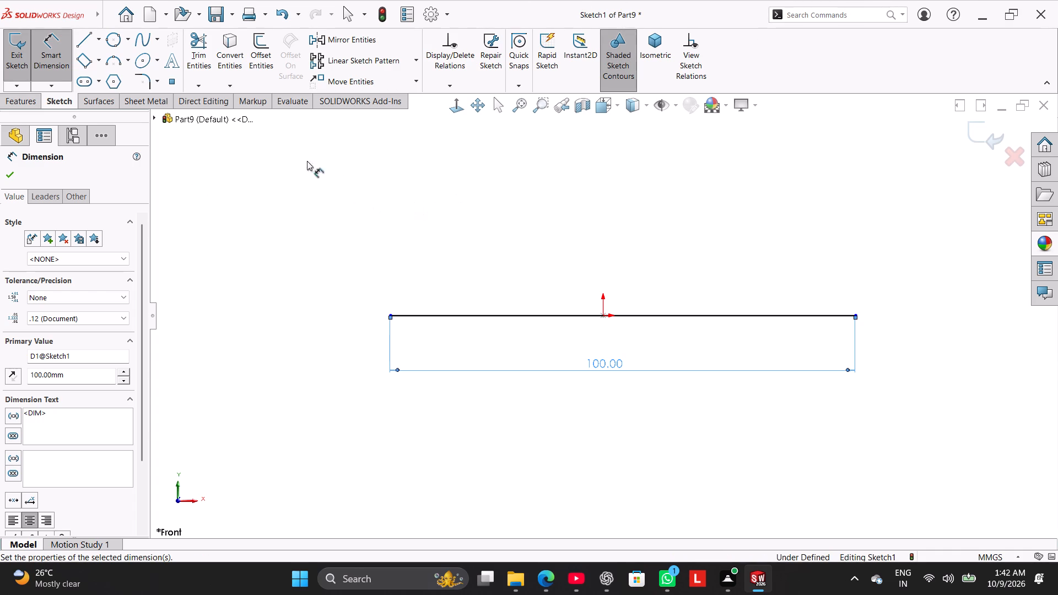
Dimension the distance from the origin to the base line's left endpoint as 50 mm and end dimensioning.
click(604, 315)
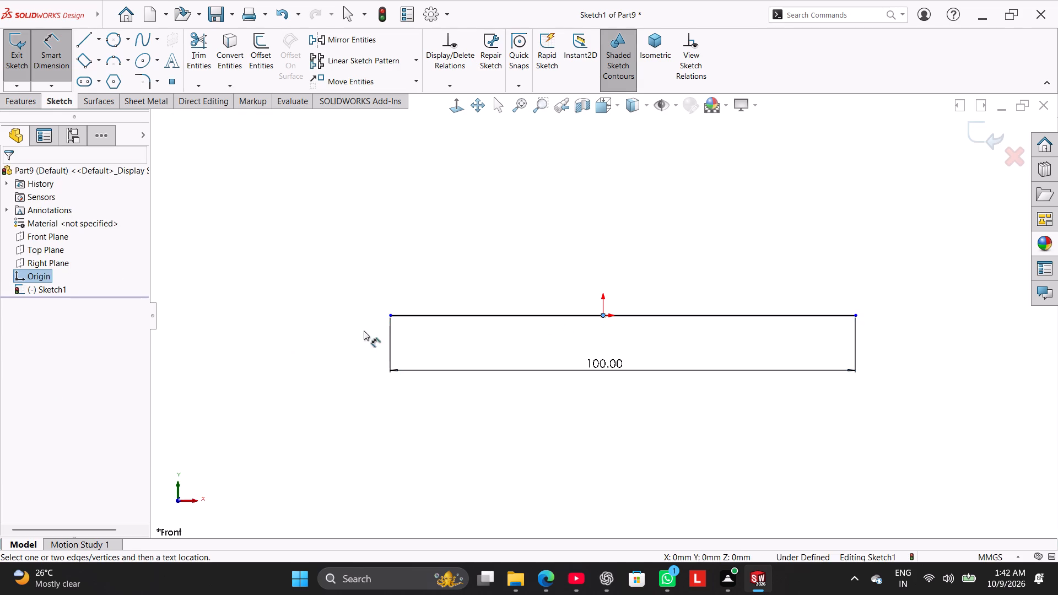
click(388, 313)
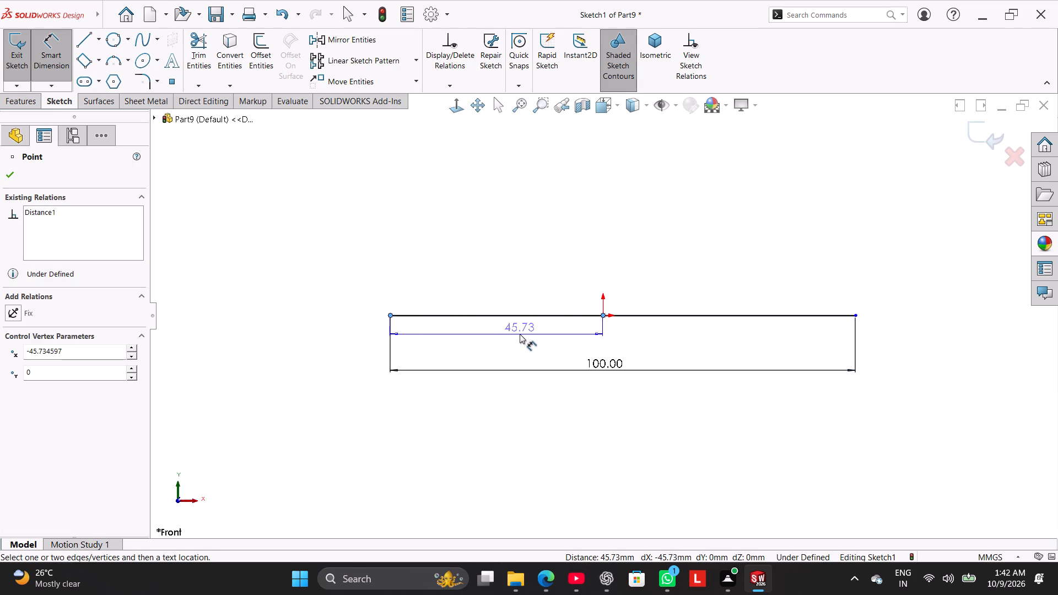
click(514, 338)
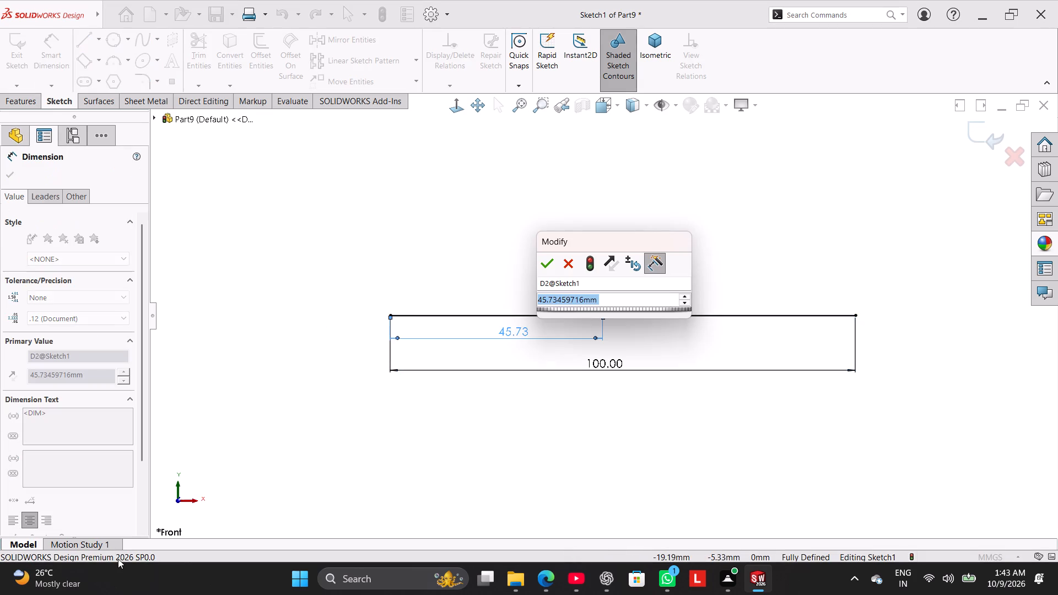
text(50)
key(Return)
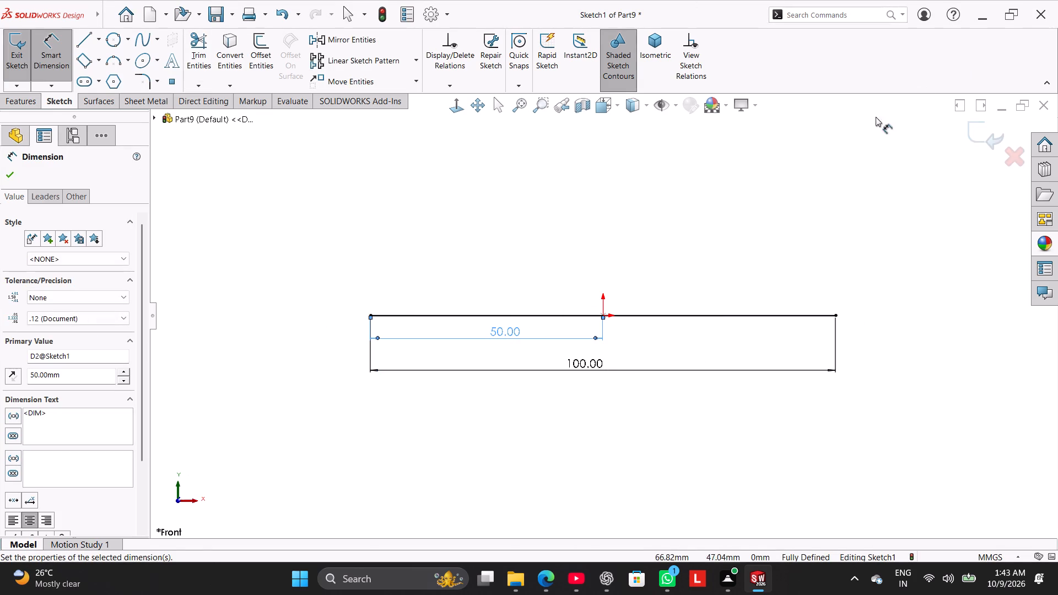
right_click(571, 205)
click(628, 239)
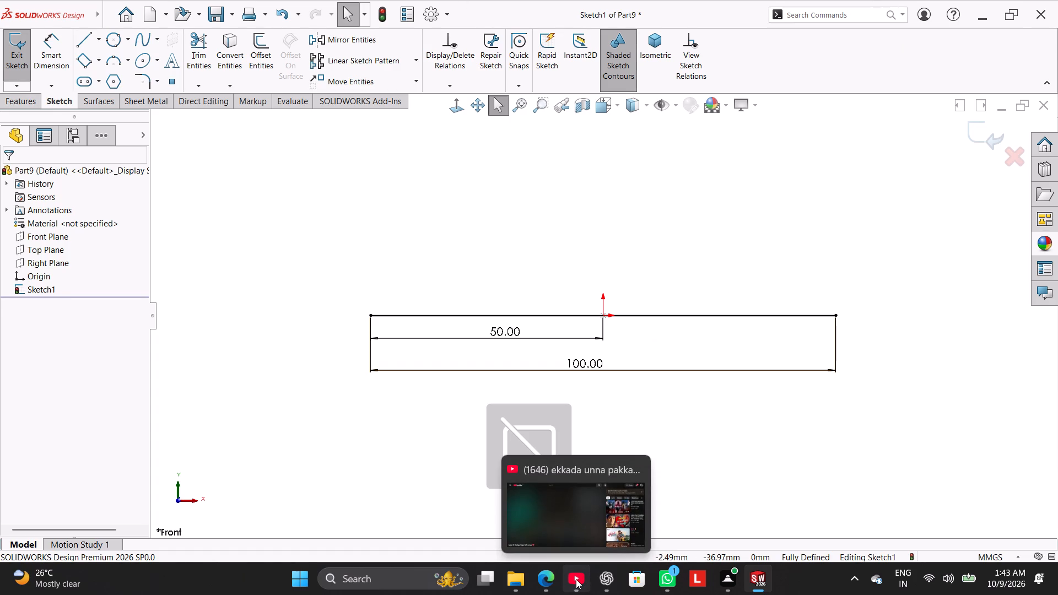
click(459, 197)
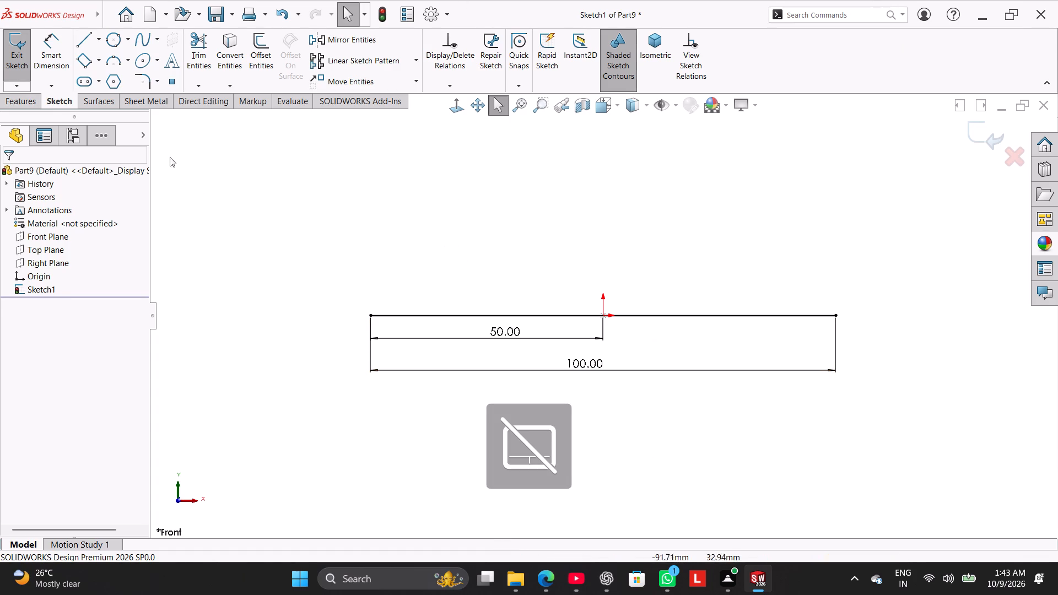
From the base line's left end, sketch lines about 7 mm up, 6 mm right and 23 mm up, then a 270° arc of about 23 mm radius.
click(85, 36)
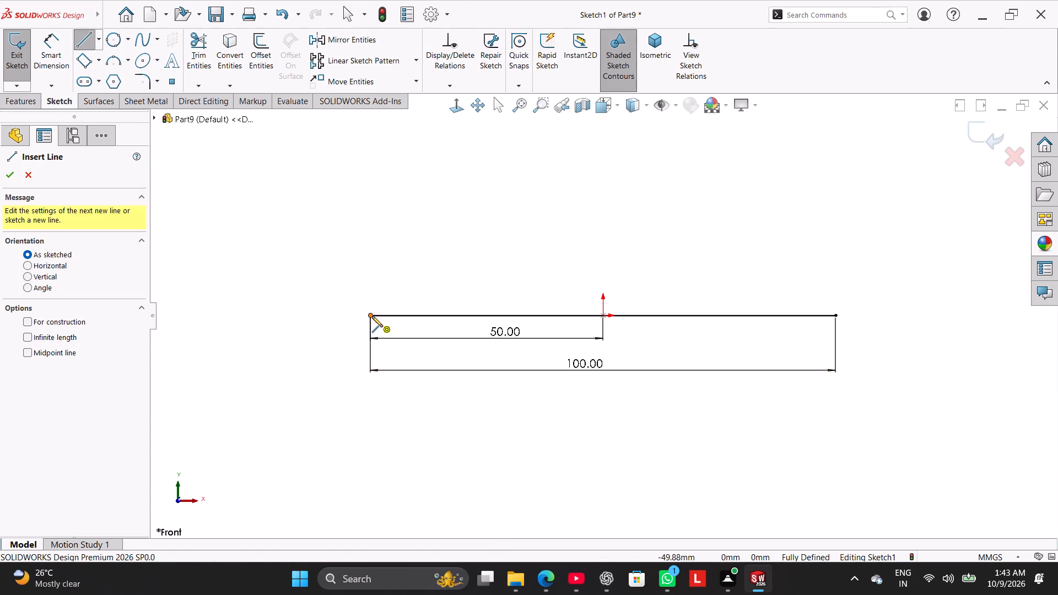
click(372, 316)
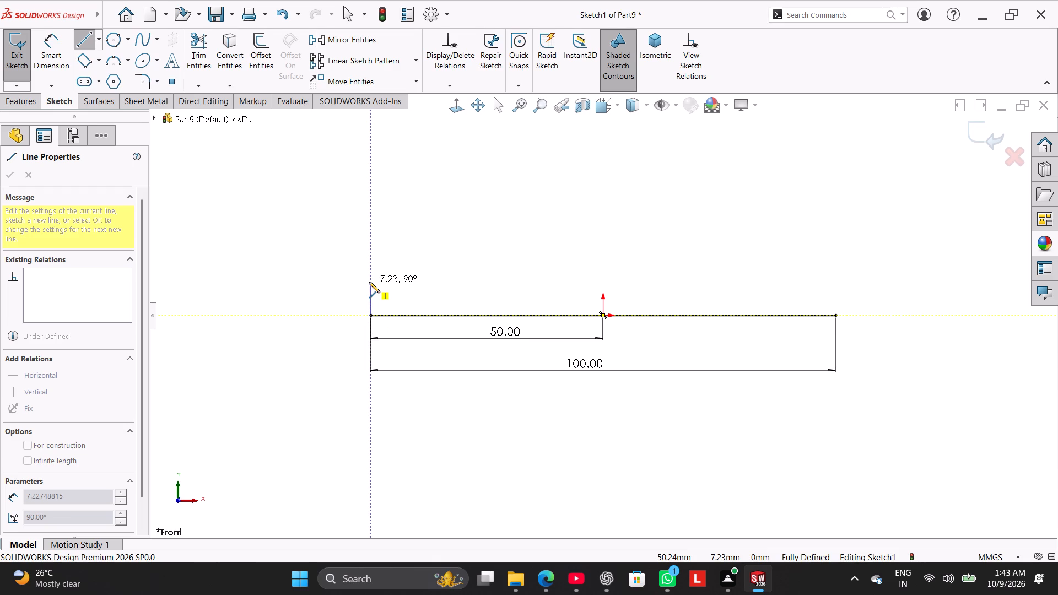
click(369, 282)
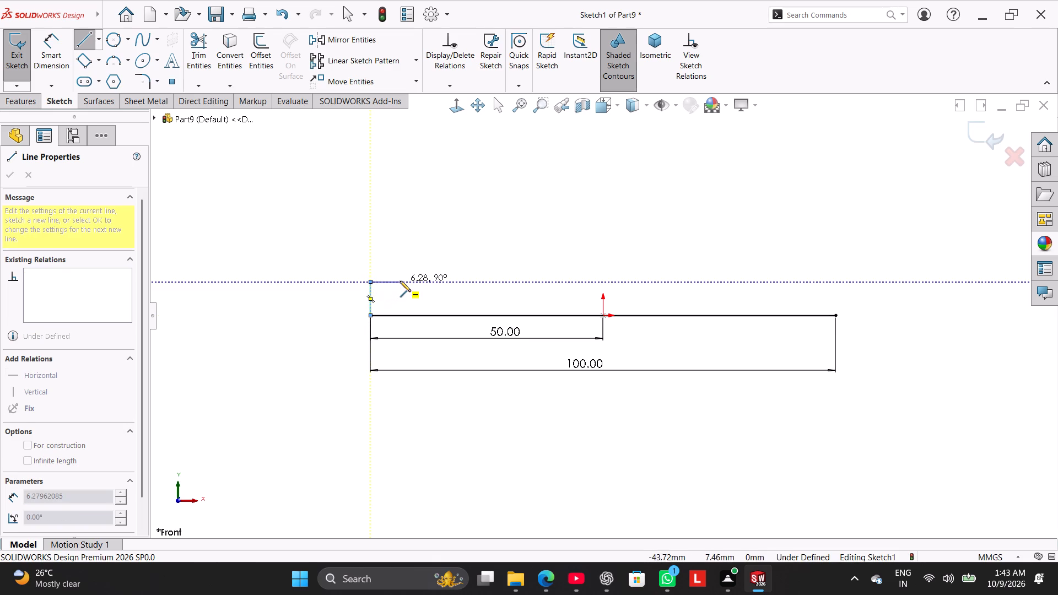
click(400, 281)
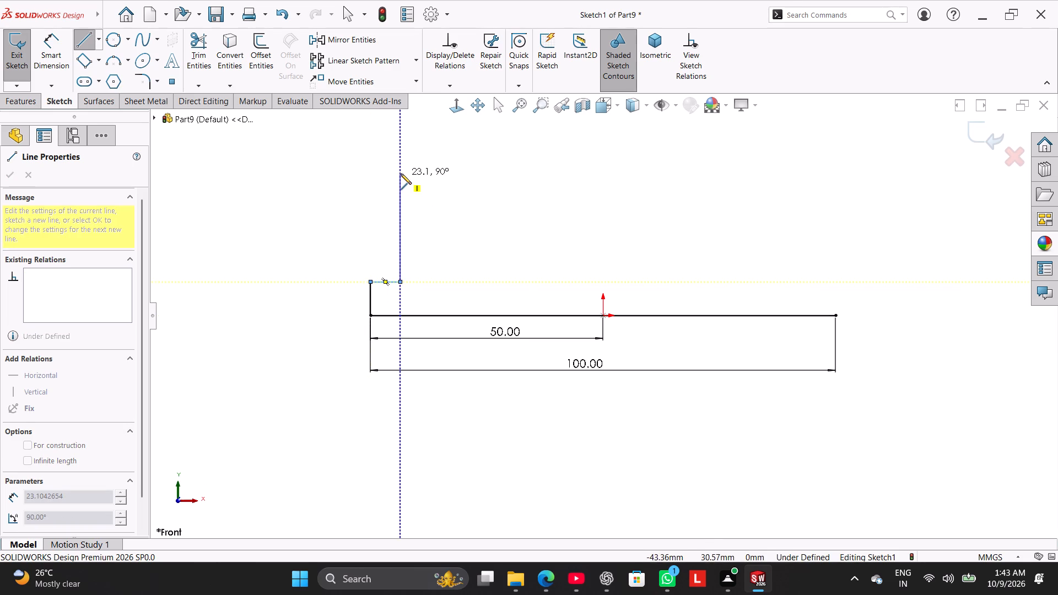
click(401, 174)
scroll(430, 200, up, 2)
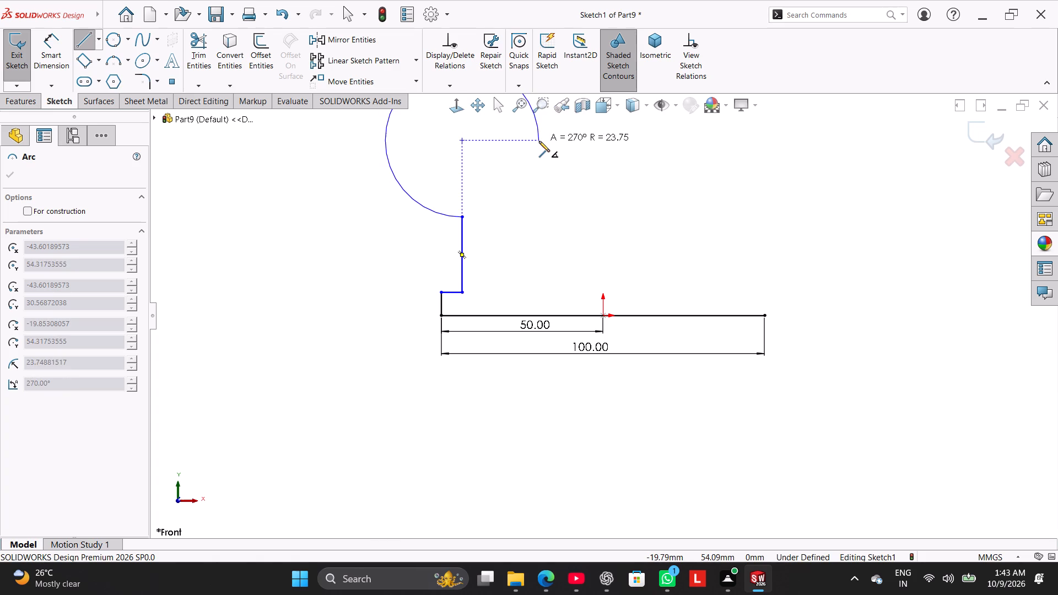
scroll(539, 141, up, 1)
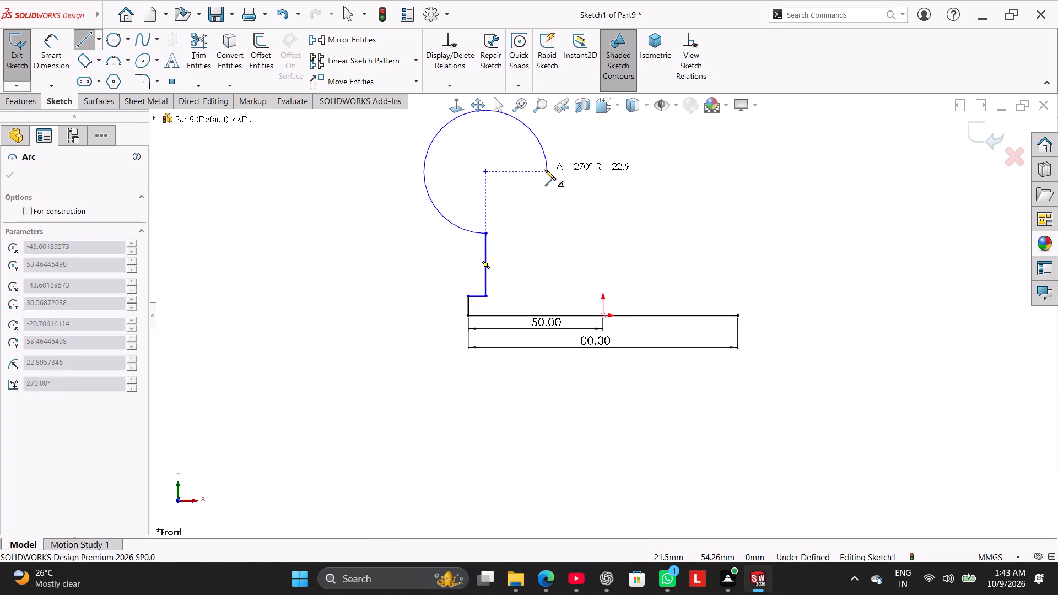
click(545, 170)
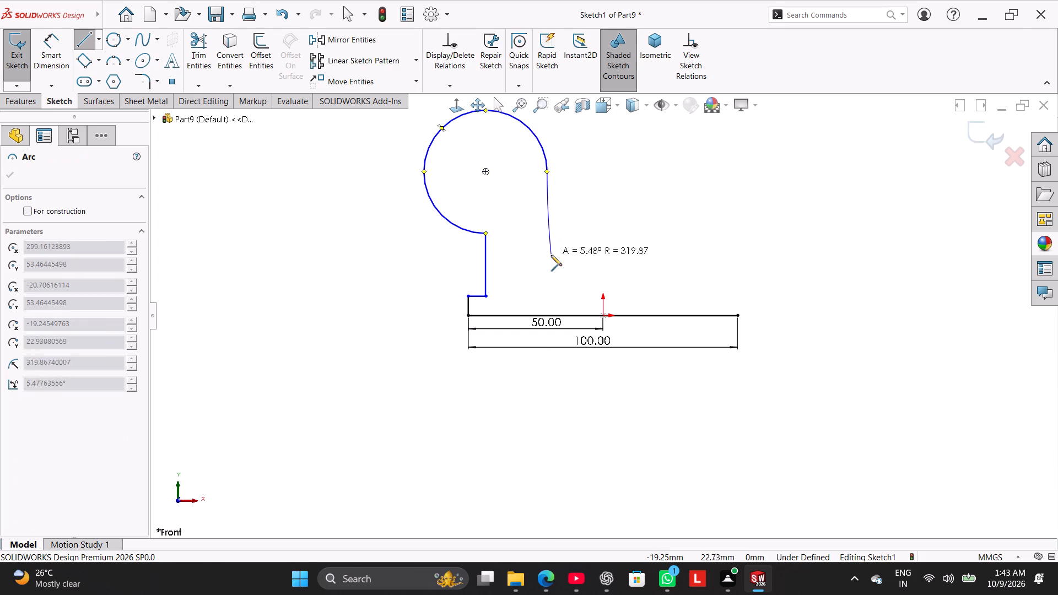
Close the profile from the arc's end with stepped lines: about 35 mm down, 21 mm right, down, then right and down to the base line's right end.
click(545, 172)
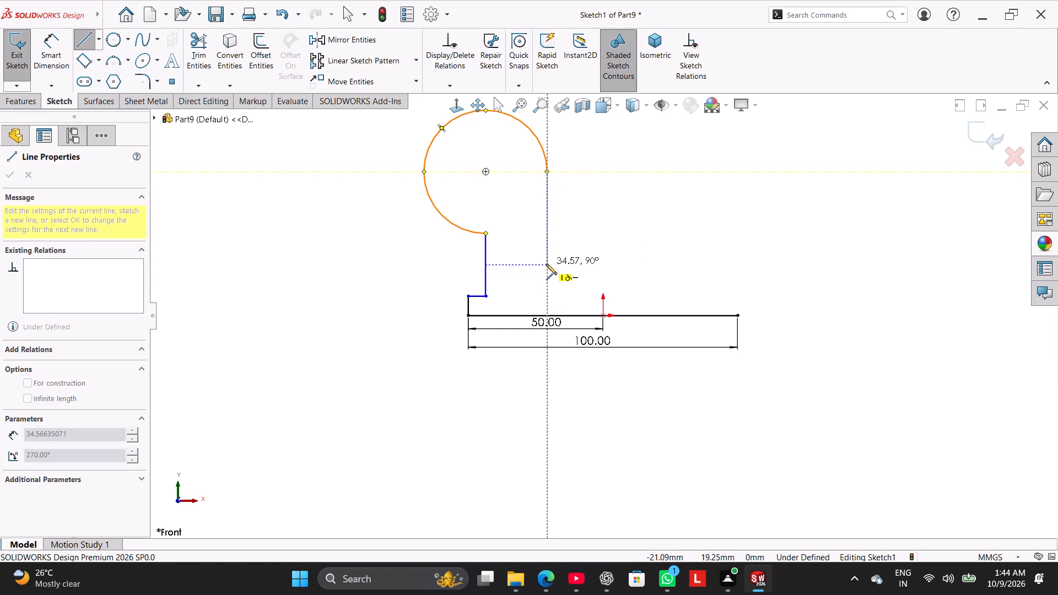
click(546, 264)
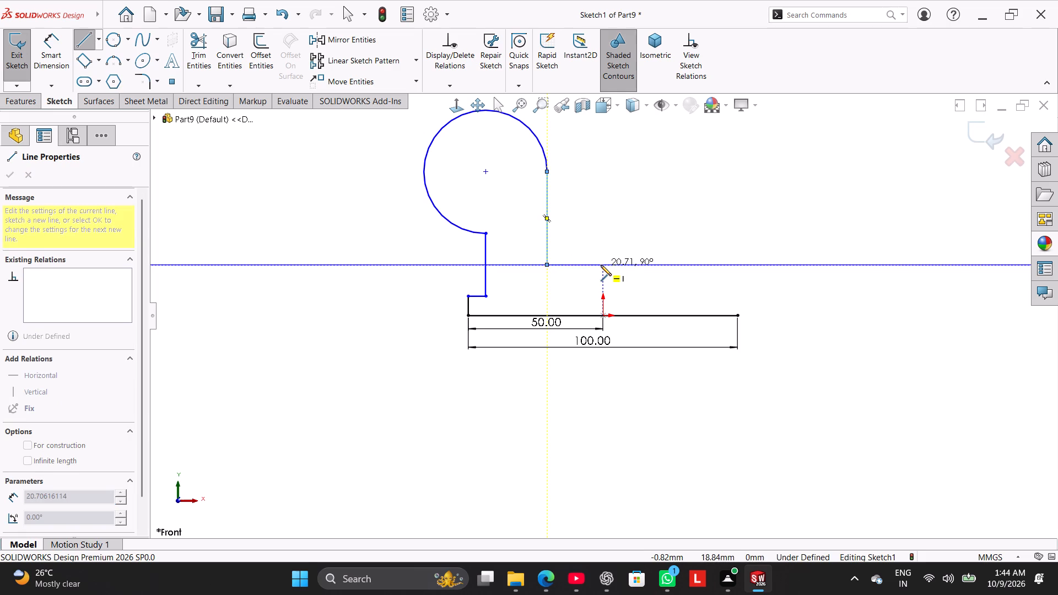
click(601, 265)
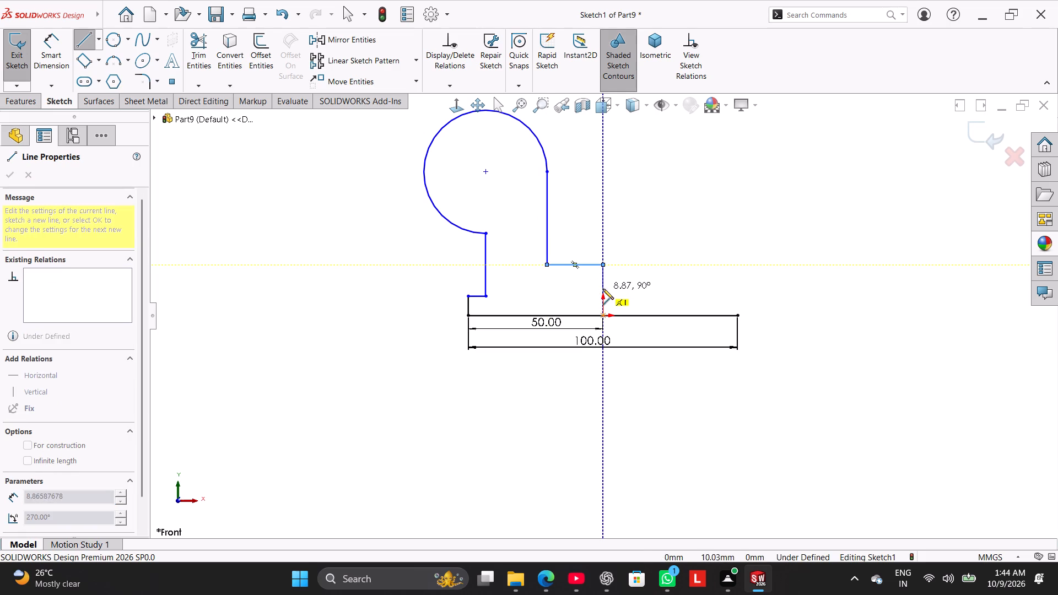
click(604, 293)
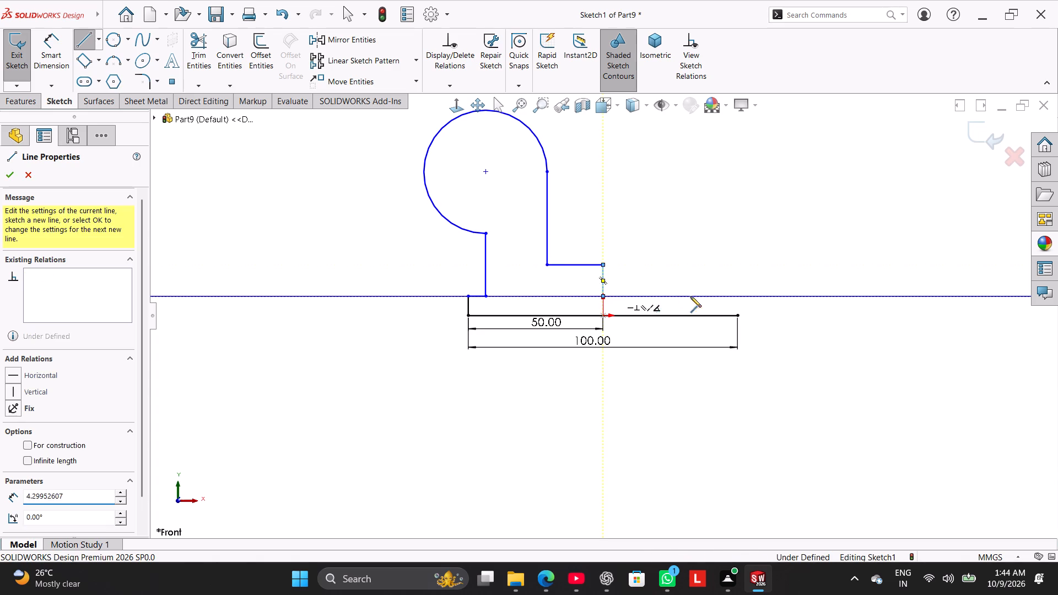
click(736, 295)
click(736, 314)
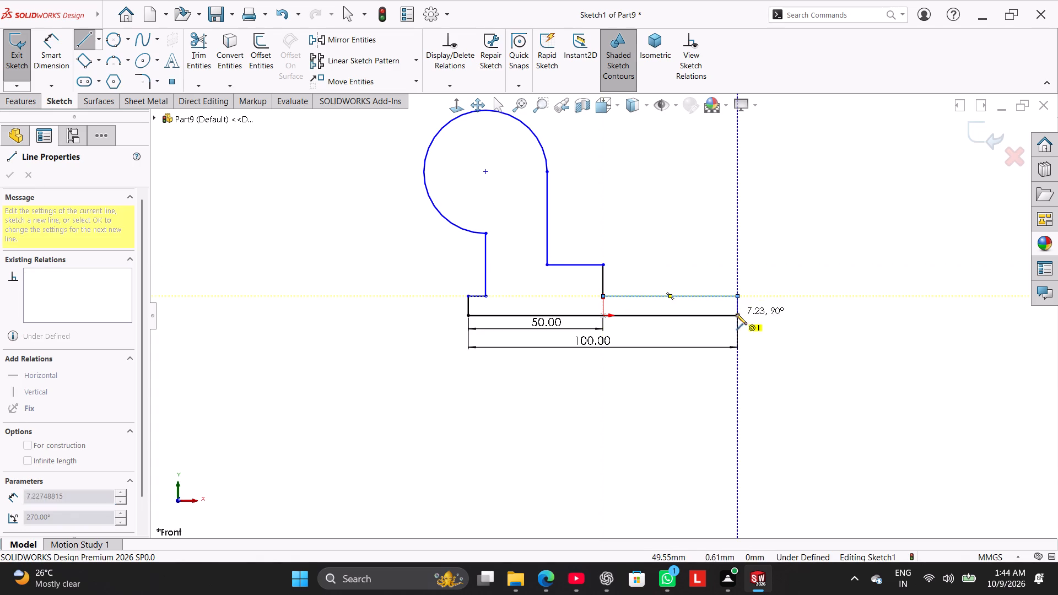
right_click(711, 246)
click(728, 254)
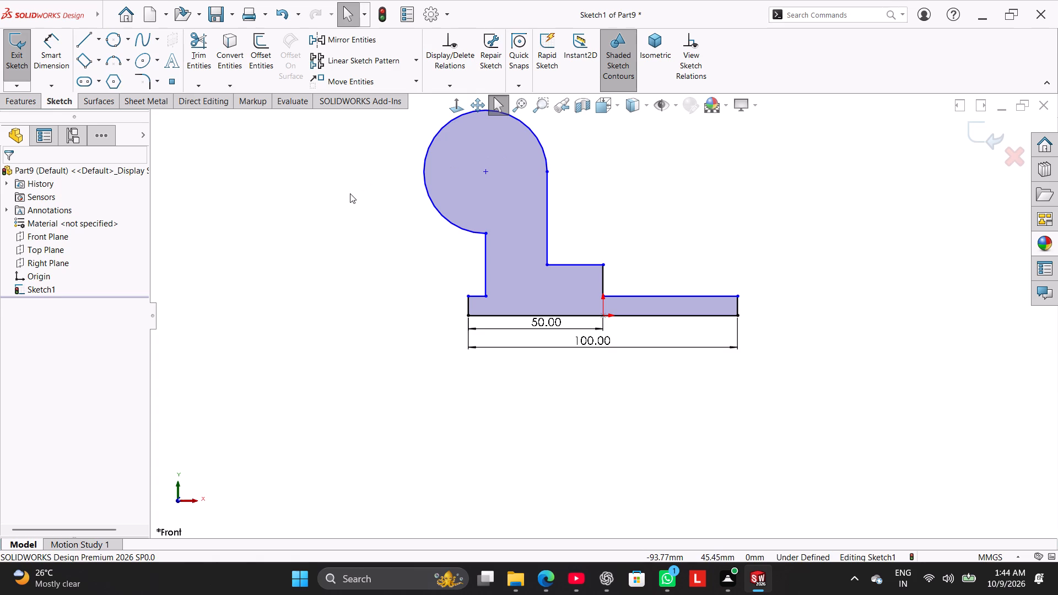
Dimension the short vertical edge at the base's left end and set it to 6 mm.
click(59, 57)
click(470, 308)
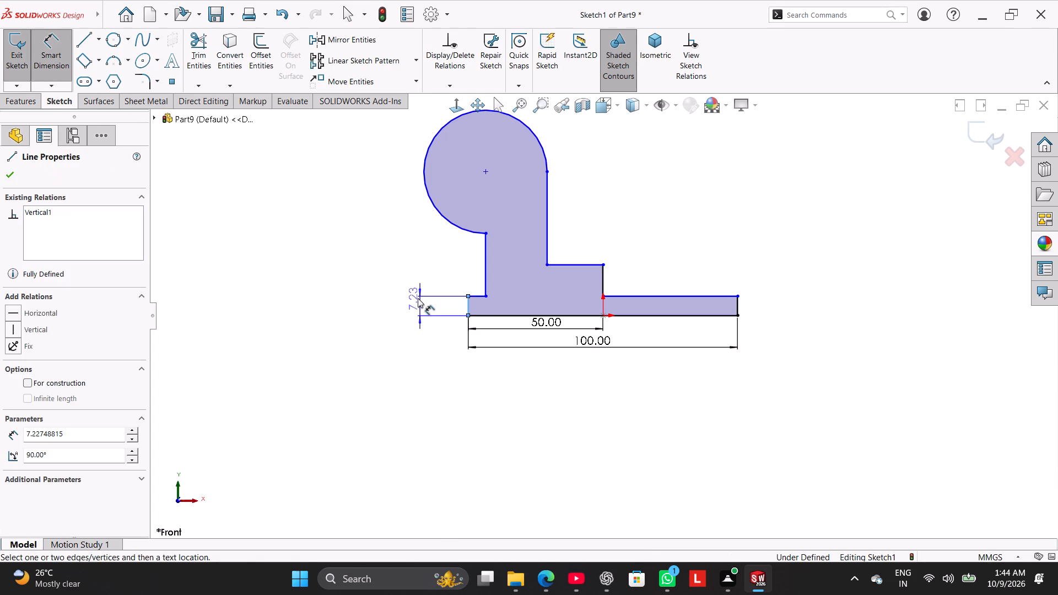
click(415, 305)
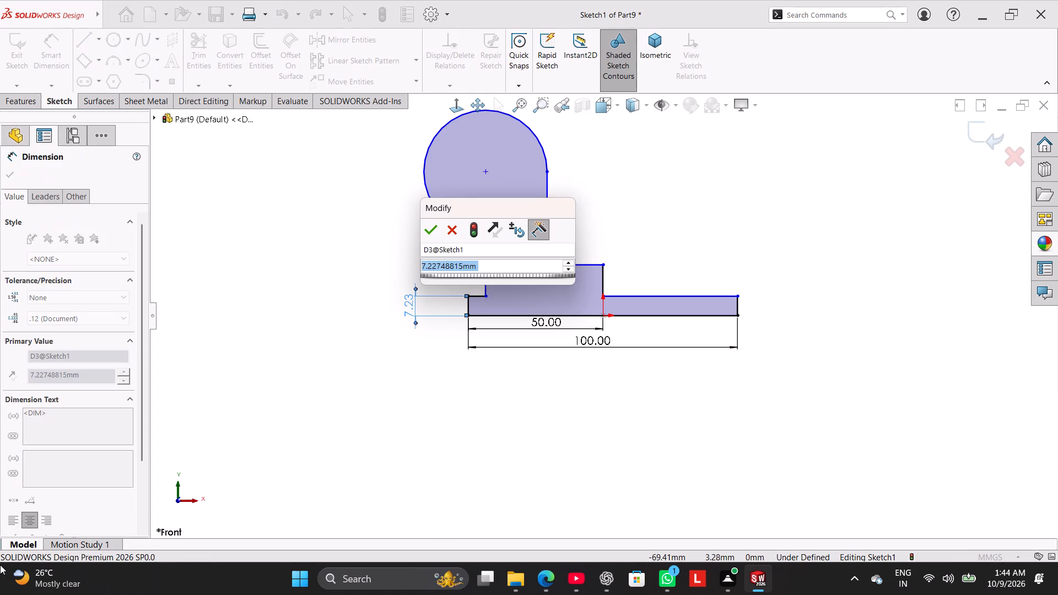
key(6)
key(Return)
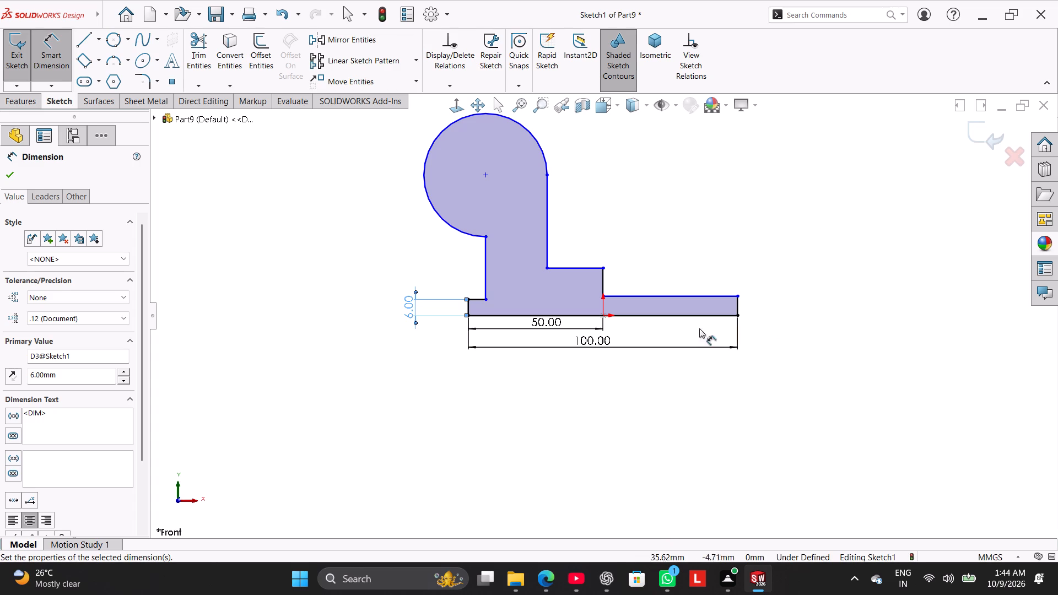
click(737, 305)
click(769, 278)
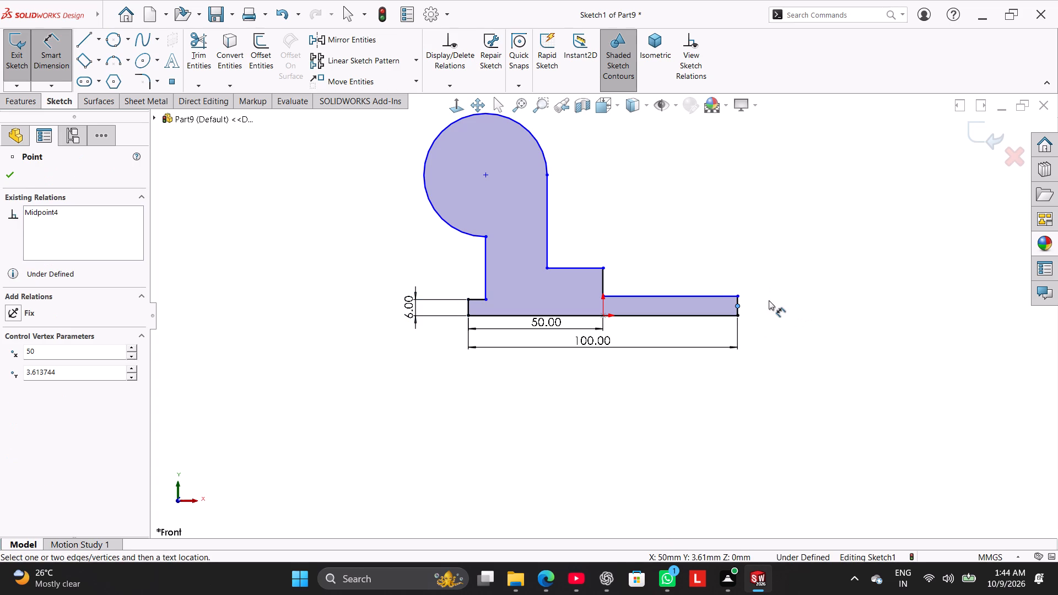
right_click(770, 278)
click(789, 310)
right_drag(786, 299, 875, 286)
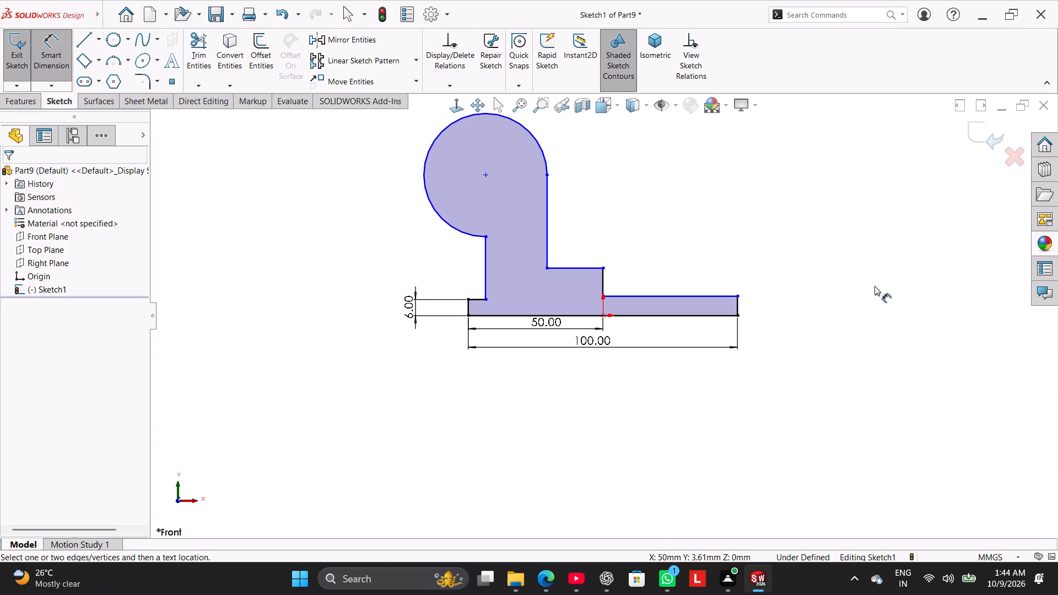
Dimension the vertical edge at the base's right end and set it to 12 mm.
scroll(753, 291, down, 4)
click(677, 326)
click(711, 323)
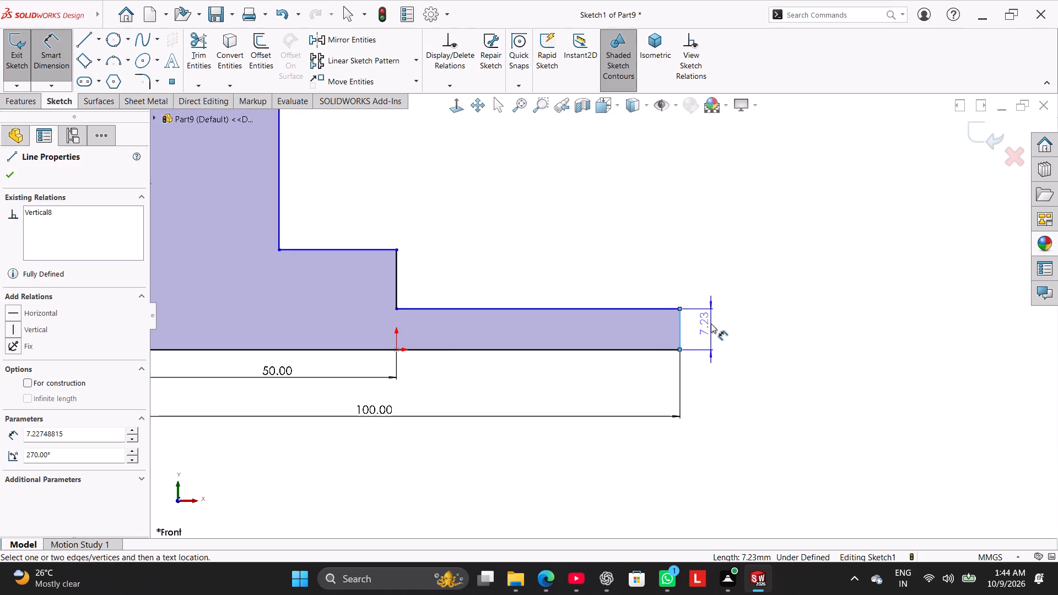
text(12)
key(Return)
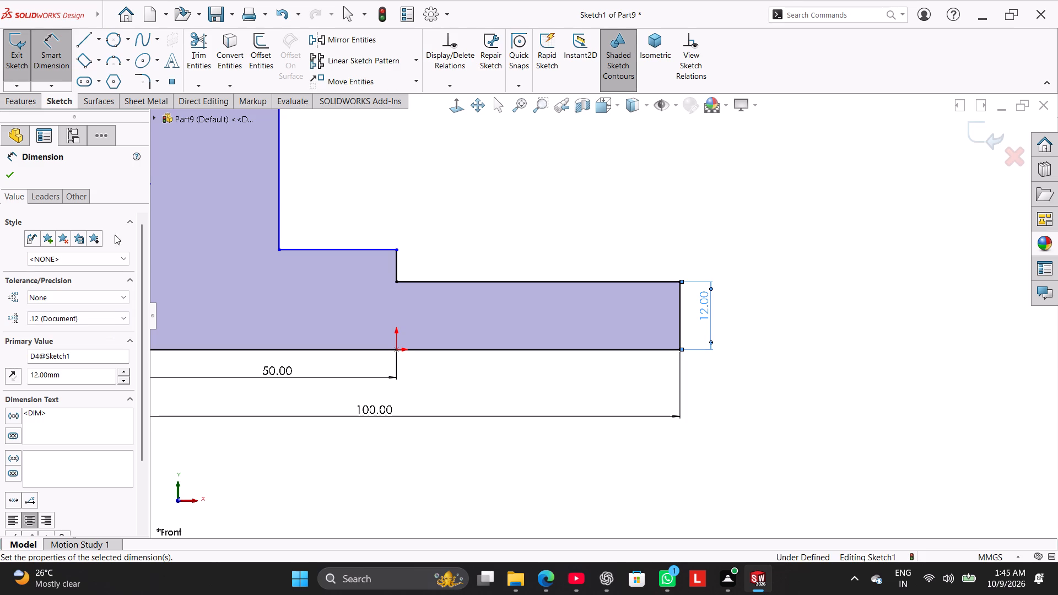
Dimension the short vertical step edge above the origin and set it to 13 mm.
scroll(433, 242, up, 2)
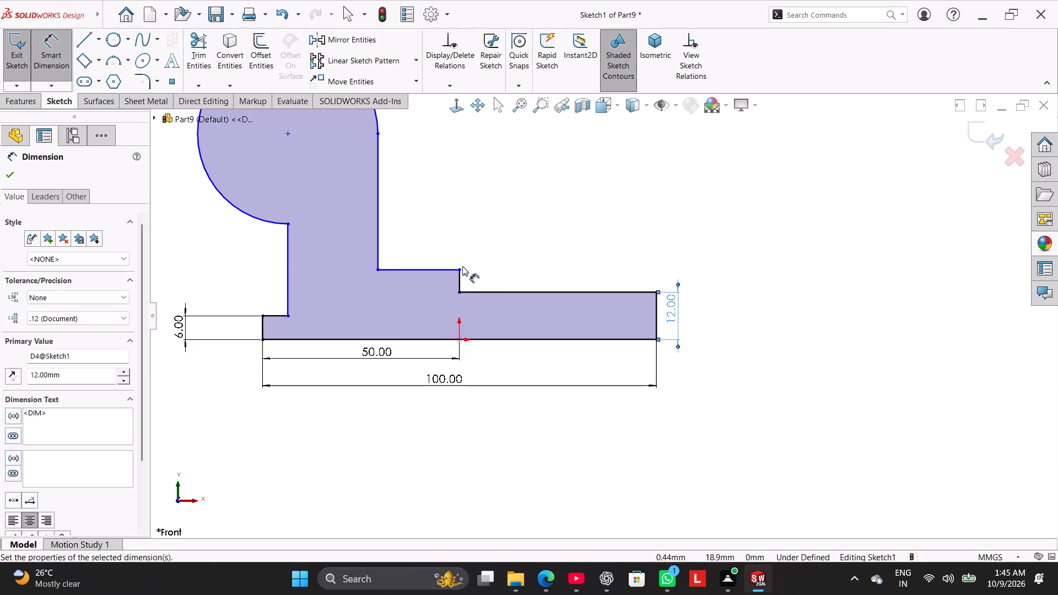
drag(459, 279, 465, 278)
click(492, 273)
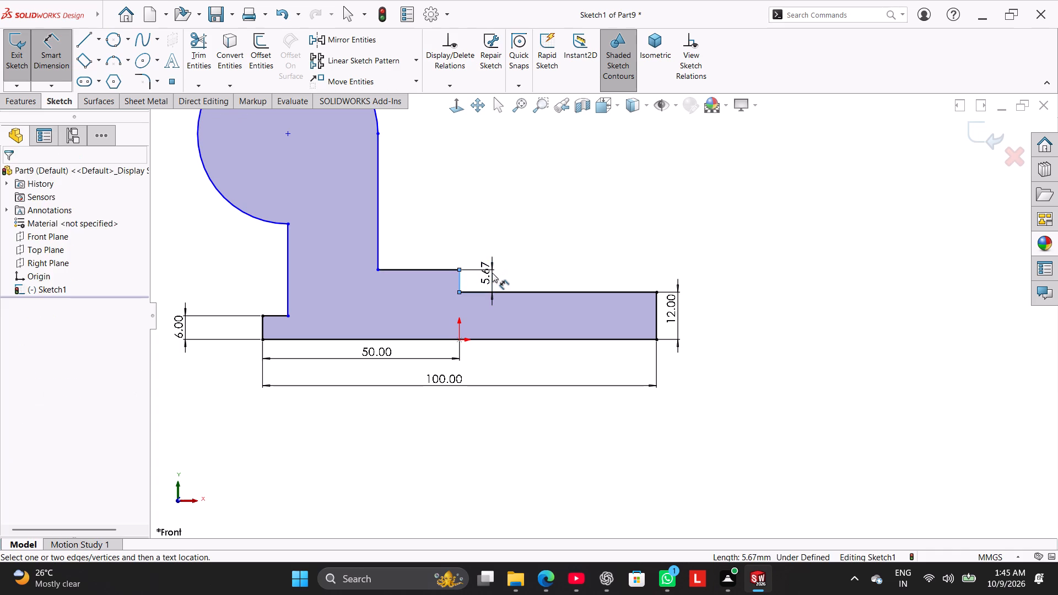
key(1)
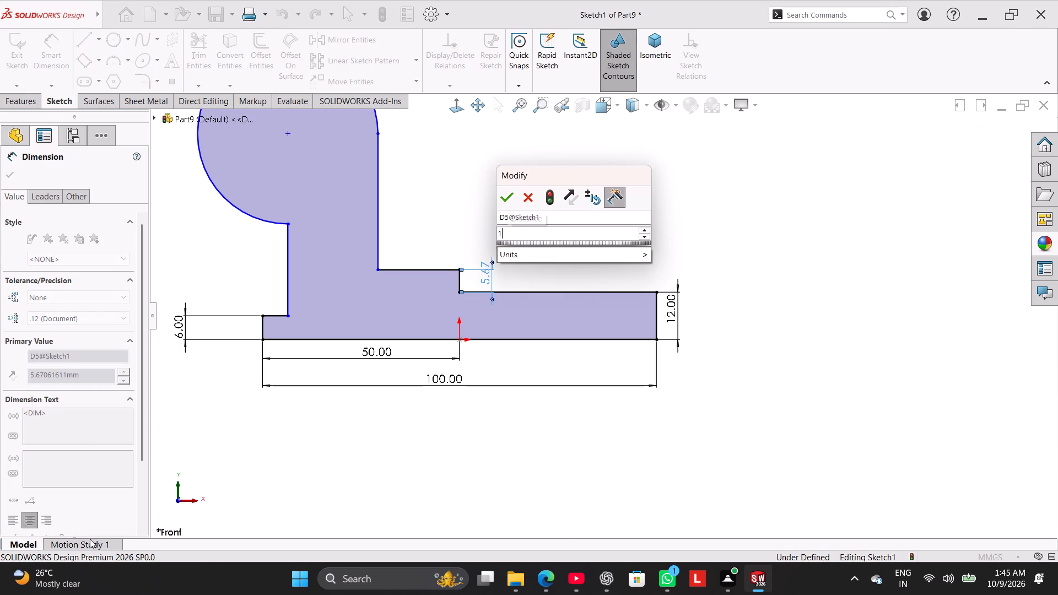
key(3)
key(Return)
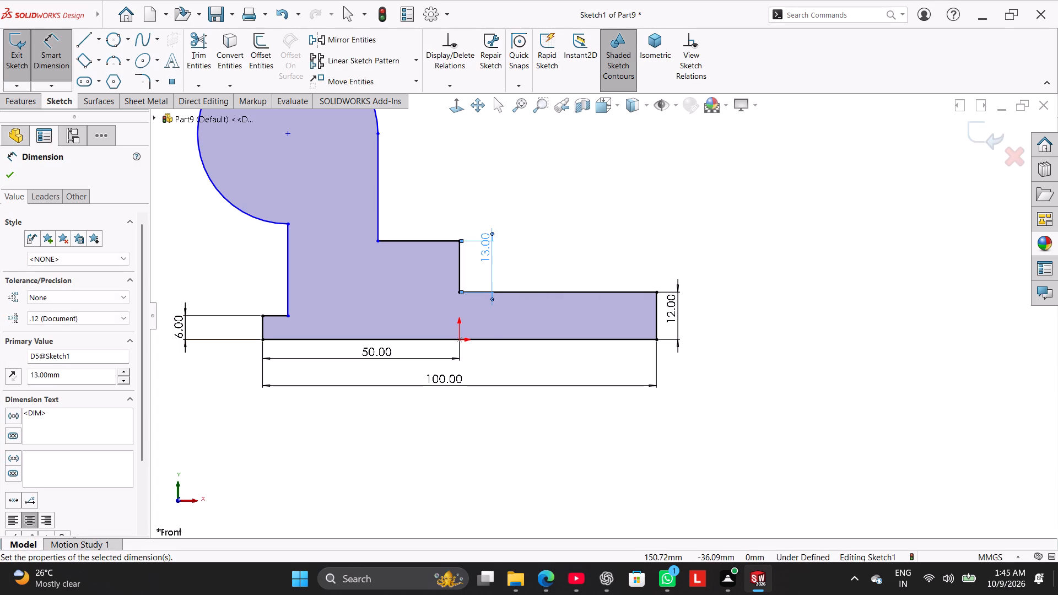
Dimension the horizontal distance between the step's vertical edge and the upright's right edge as 12 mm.
click(461, 268)
click(379, 206)
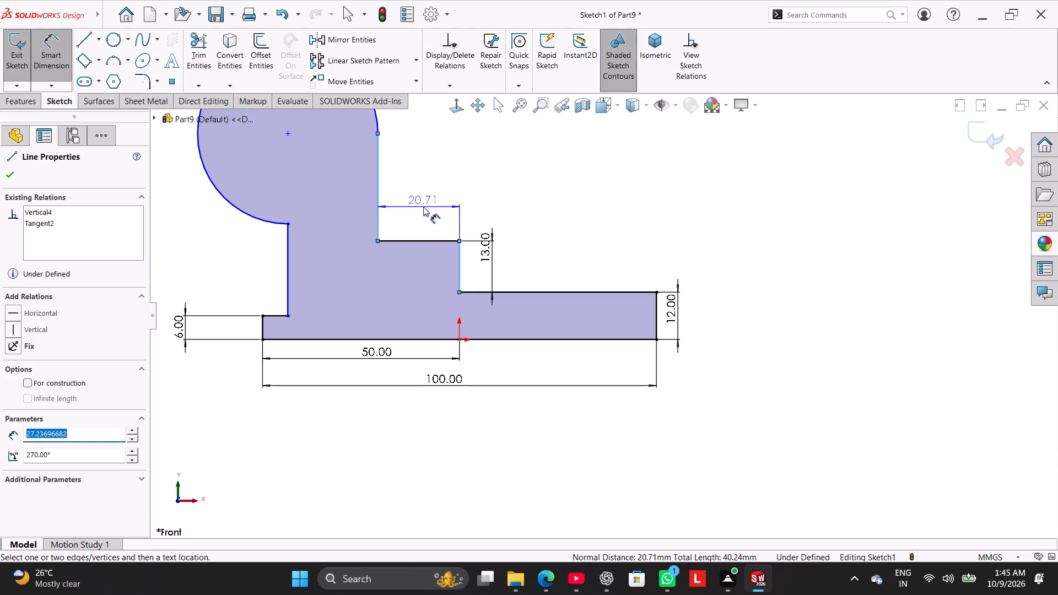
drag(423, 207, 425, 214)
text(12)
key(Return)
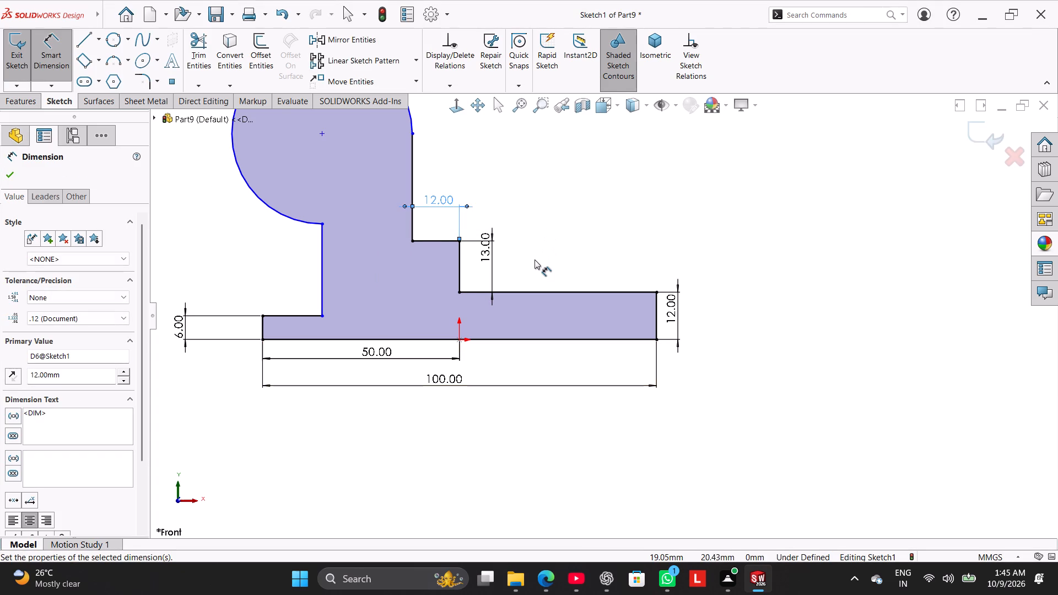
Dimension the large arc at the top of the upright and set its radius to 20 mm.
scroll(432, 174, up, 3)
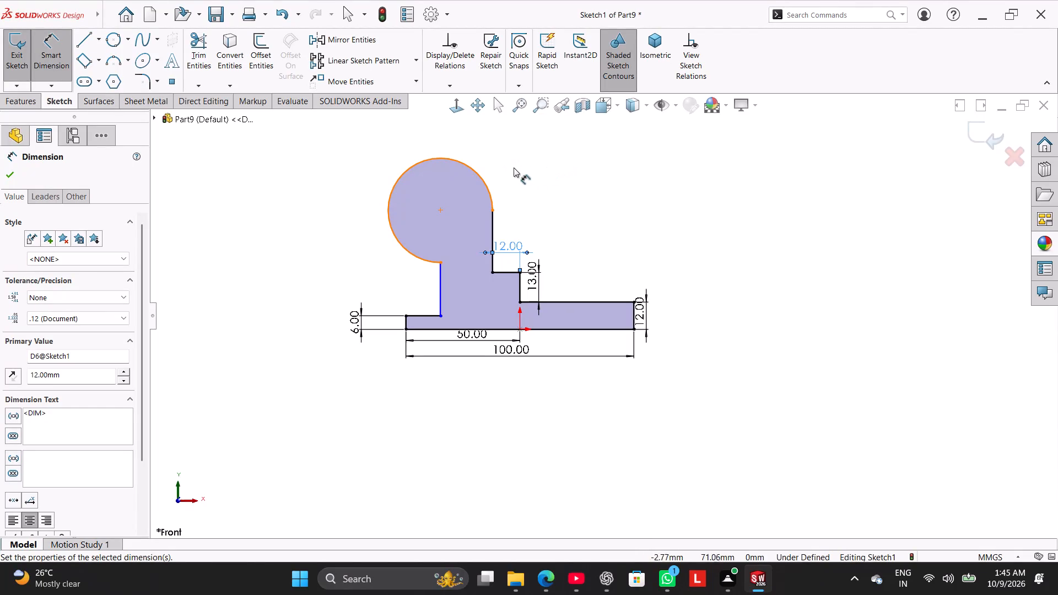
click(427, 159)
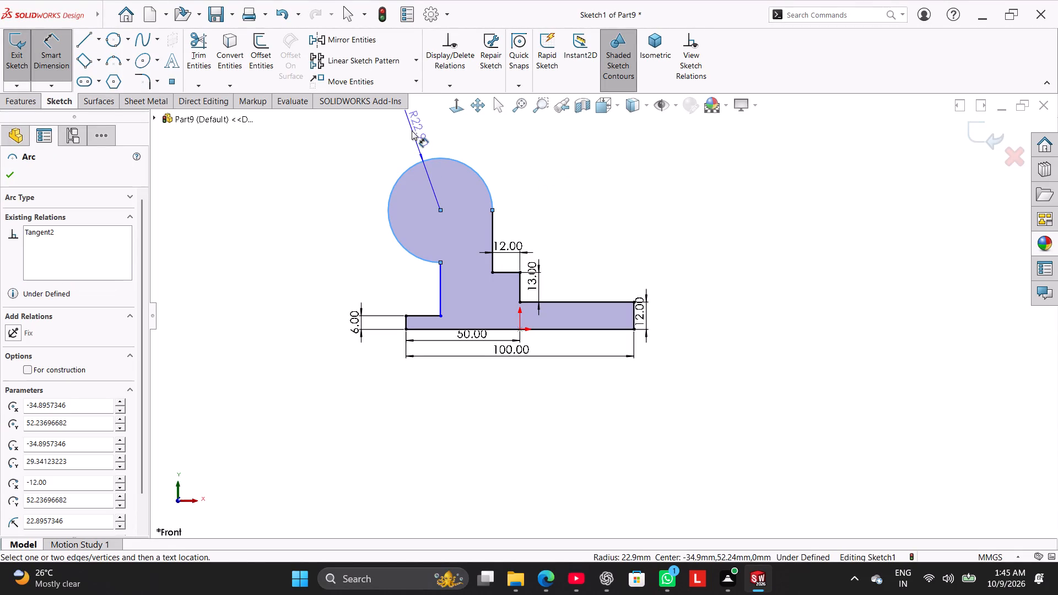
click(384, 118)
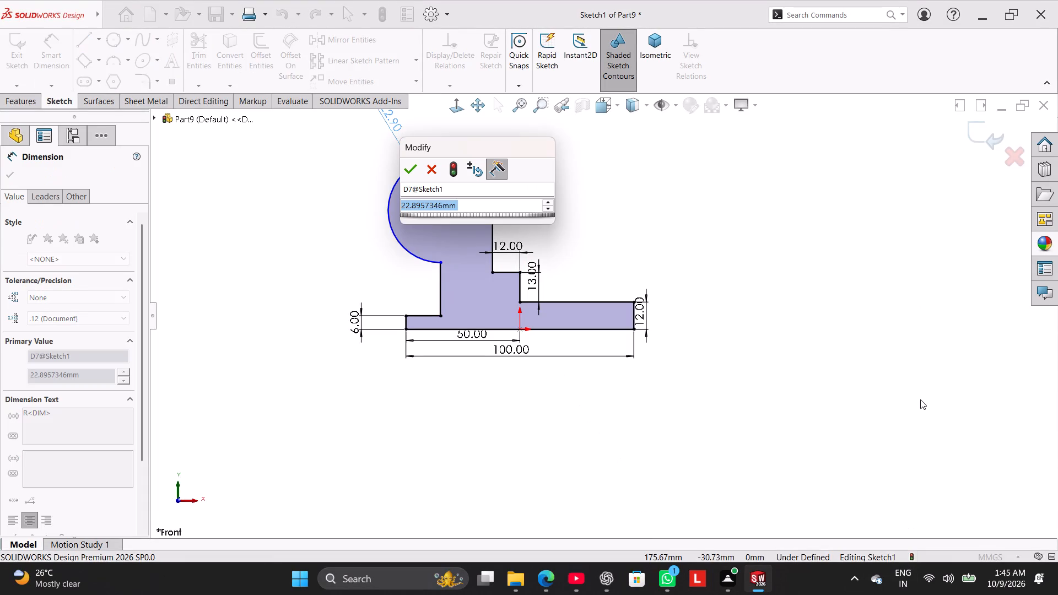
text(20)
key(Return)
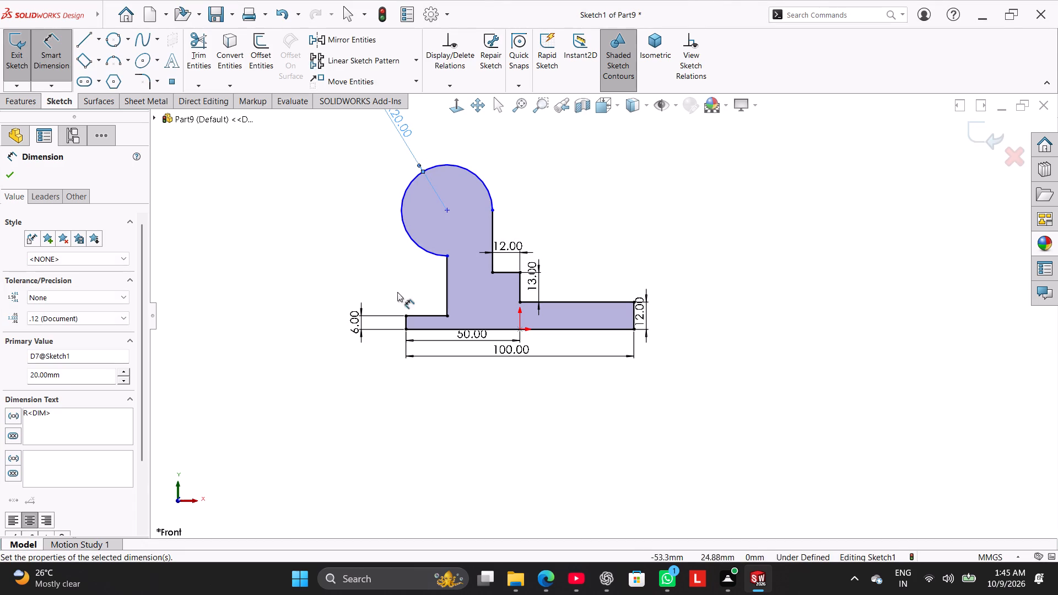
right_click(592, 203)
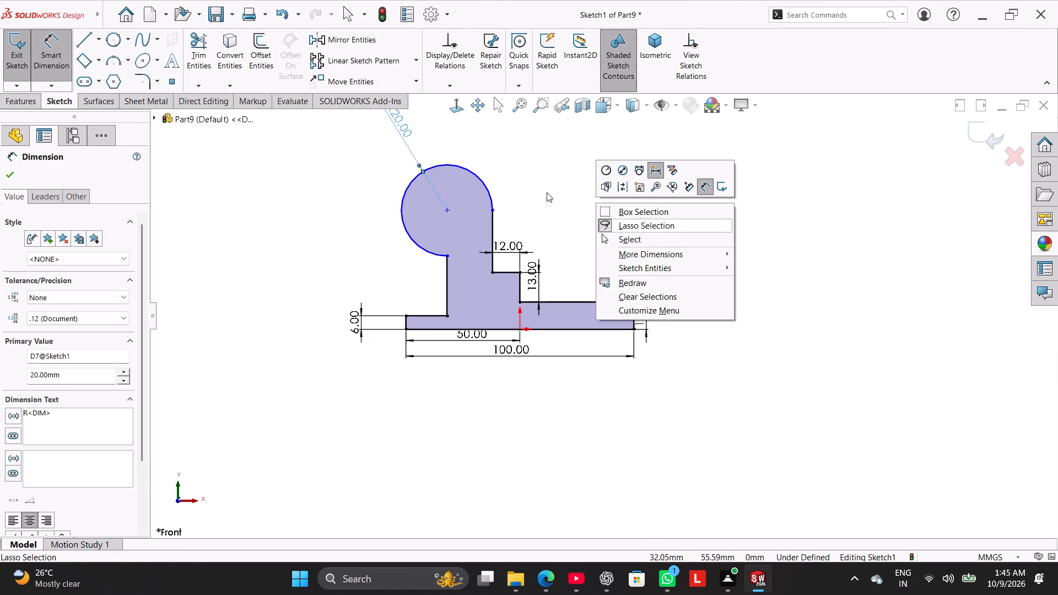
click(547, 192)
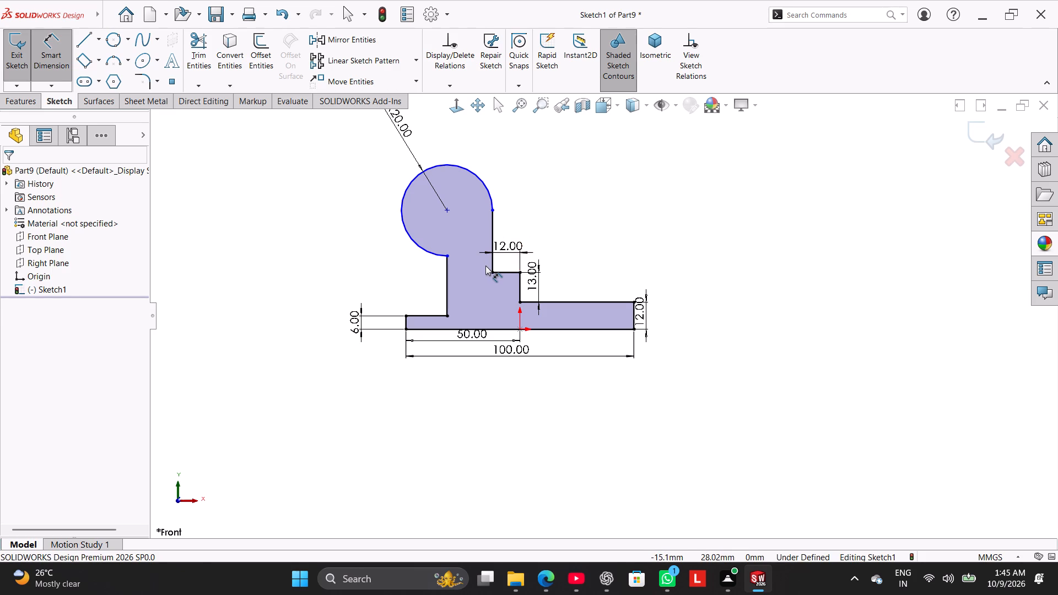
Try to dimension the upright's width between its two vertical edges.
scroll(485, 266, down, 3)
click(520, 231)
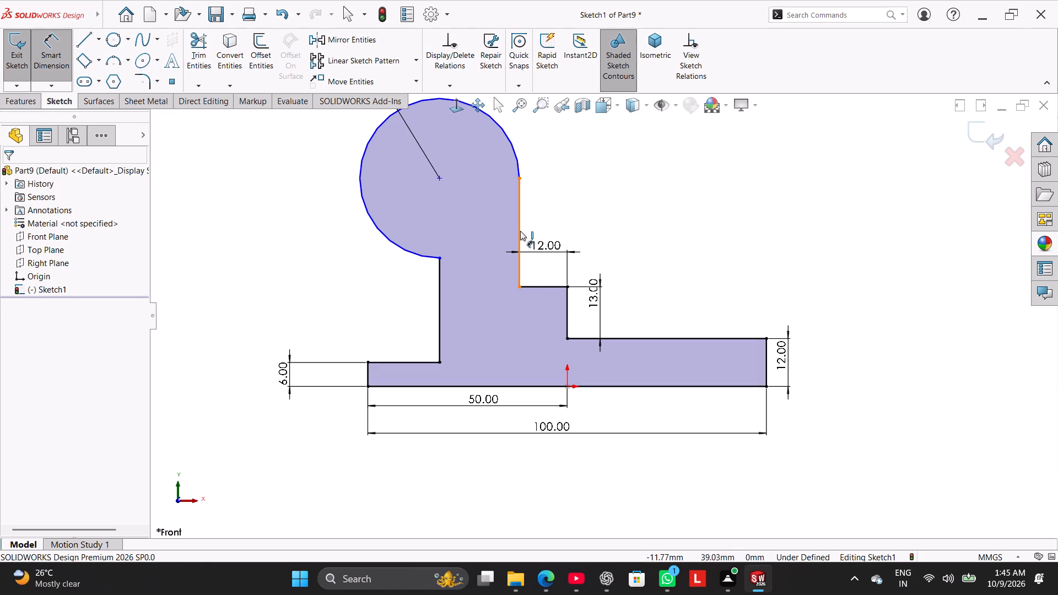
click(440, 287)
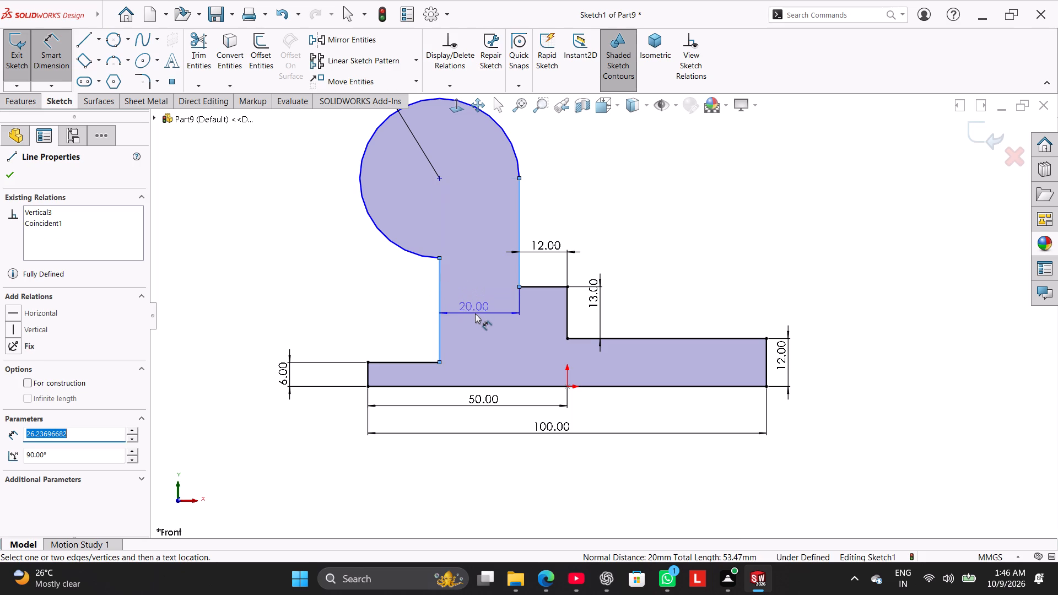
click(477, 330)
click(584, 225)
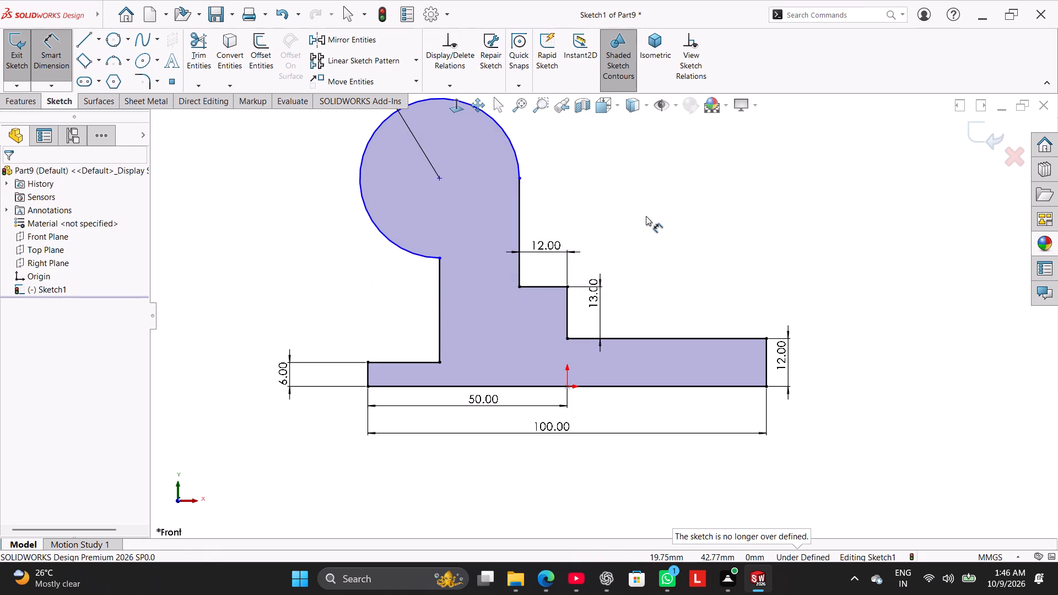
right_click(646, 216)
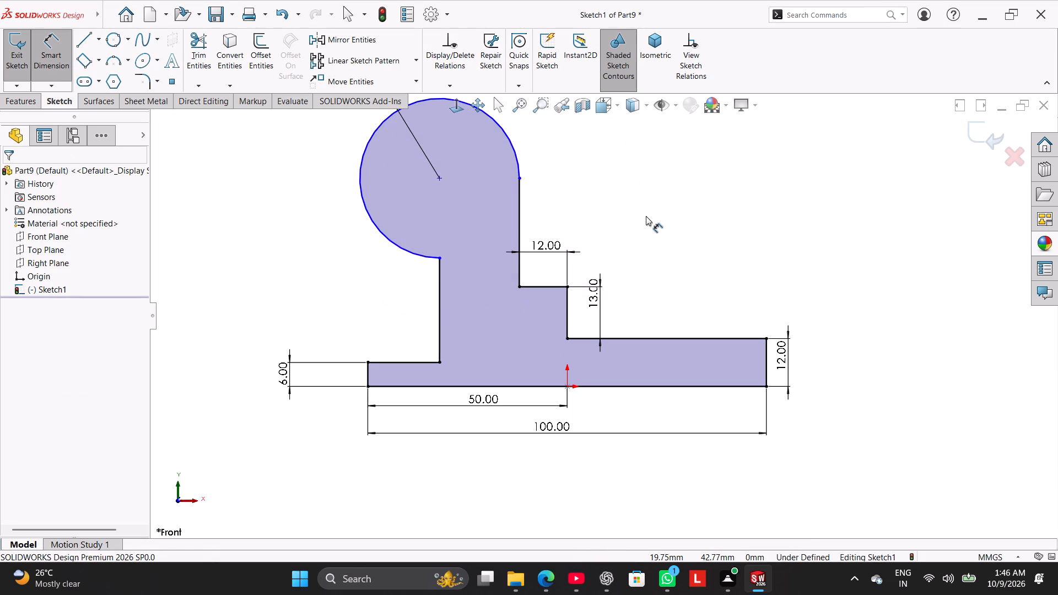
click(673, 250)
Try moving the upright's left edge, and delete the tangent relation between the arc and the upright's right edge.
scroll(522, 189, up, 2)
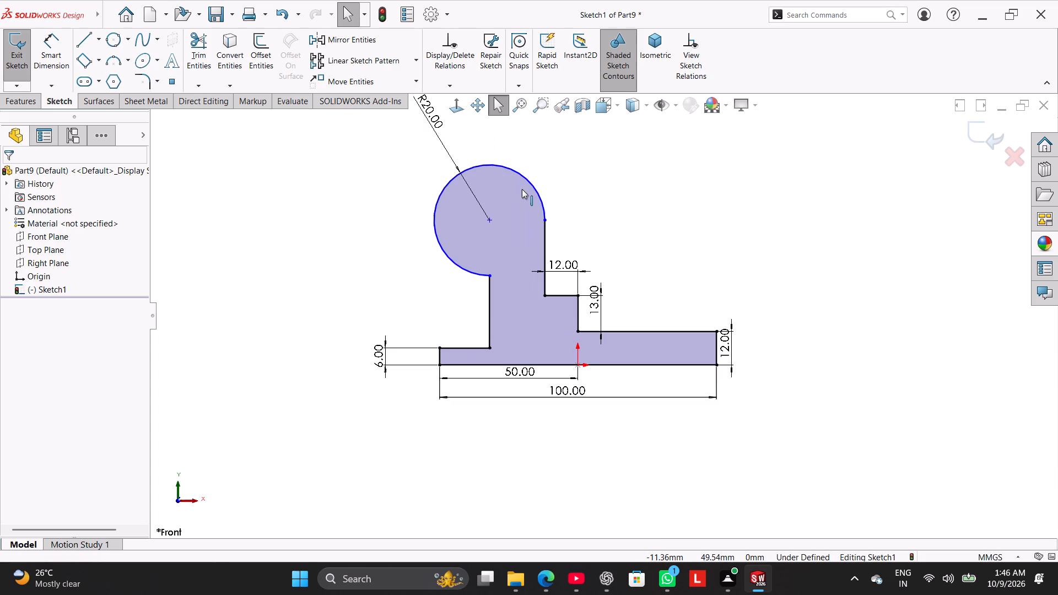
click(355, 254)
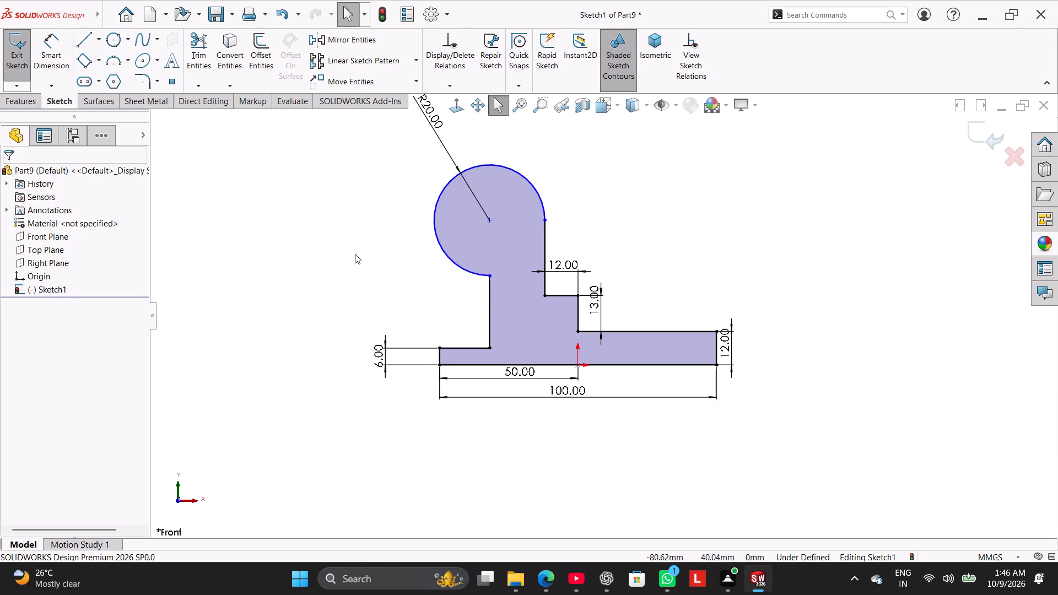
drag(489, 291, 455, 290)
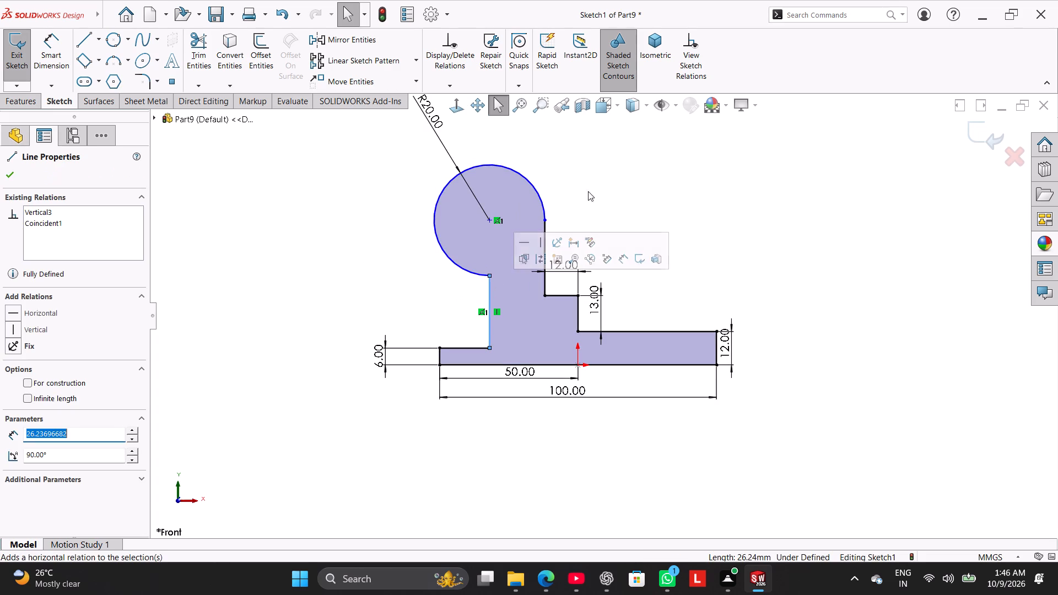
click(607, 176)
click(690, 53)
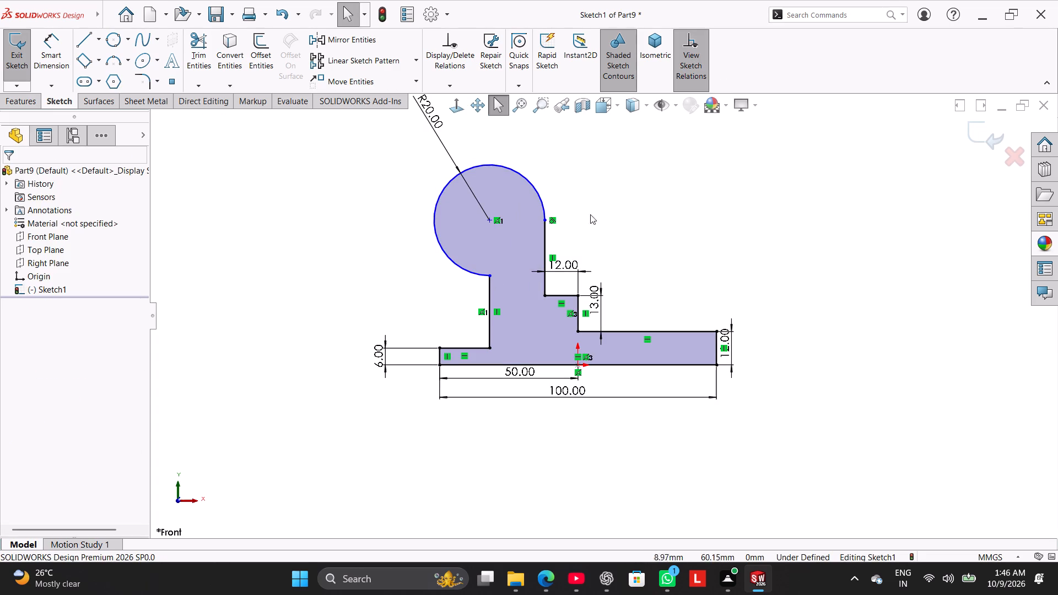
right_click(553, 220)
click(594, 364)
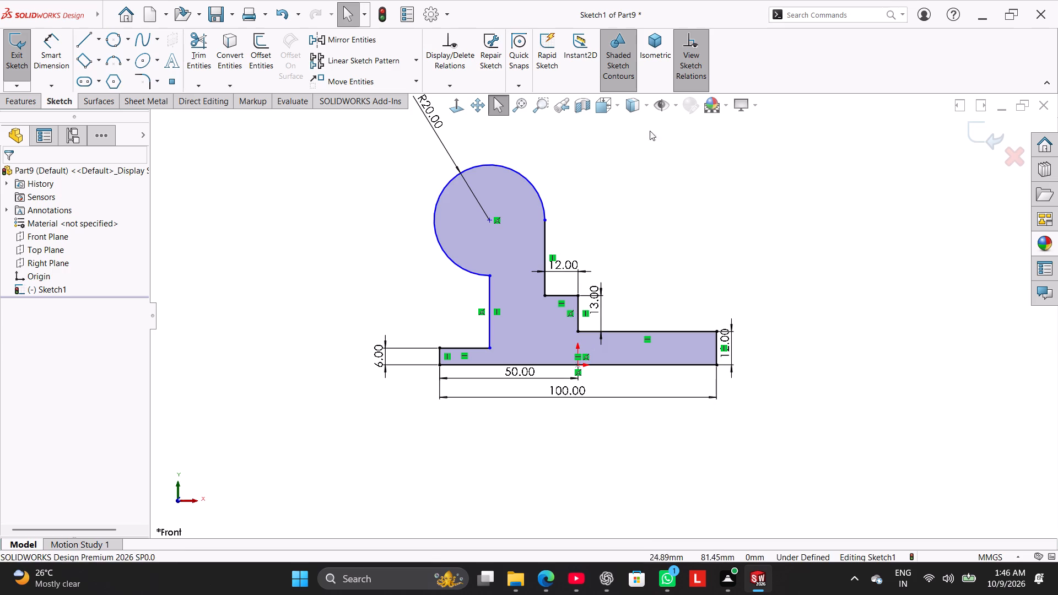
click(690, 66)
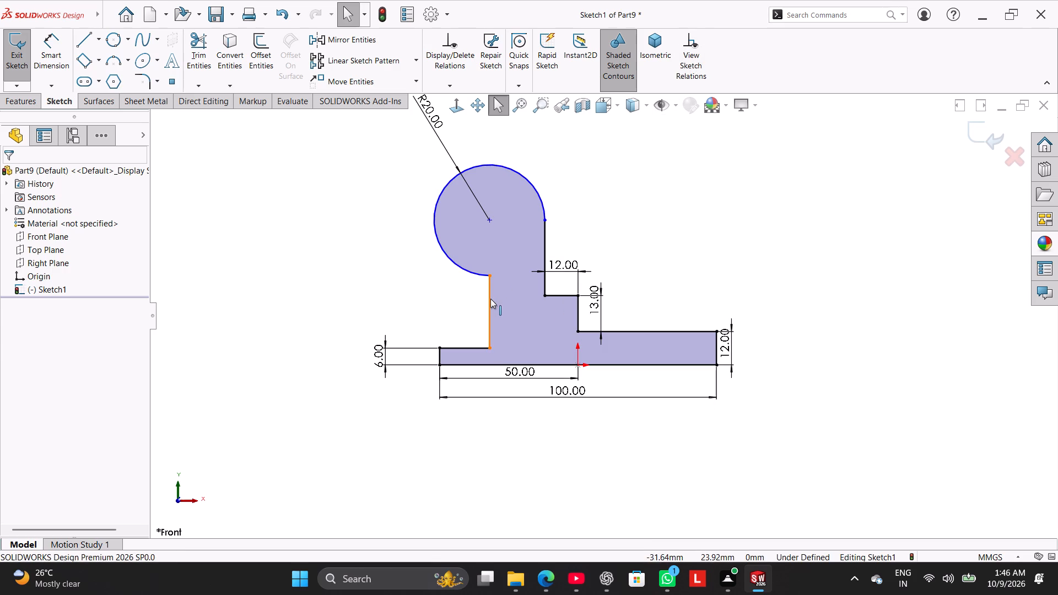
Delete the coincident relation between the upright's left edge and the arc center, and move that edge left to make the upright about 32 mm wide.
drag(490, 299, 429, 290)
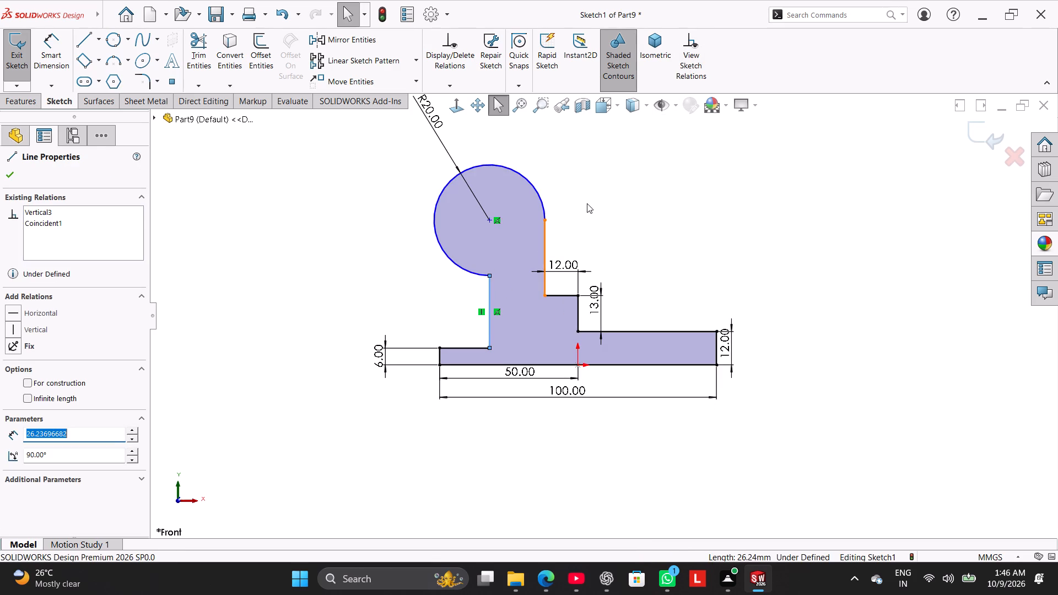
right_click(496, 219)
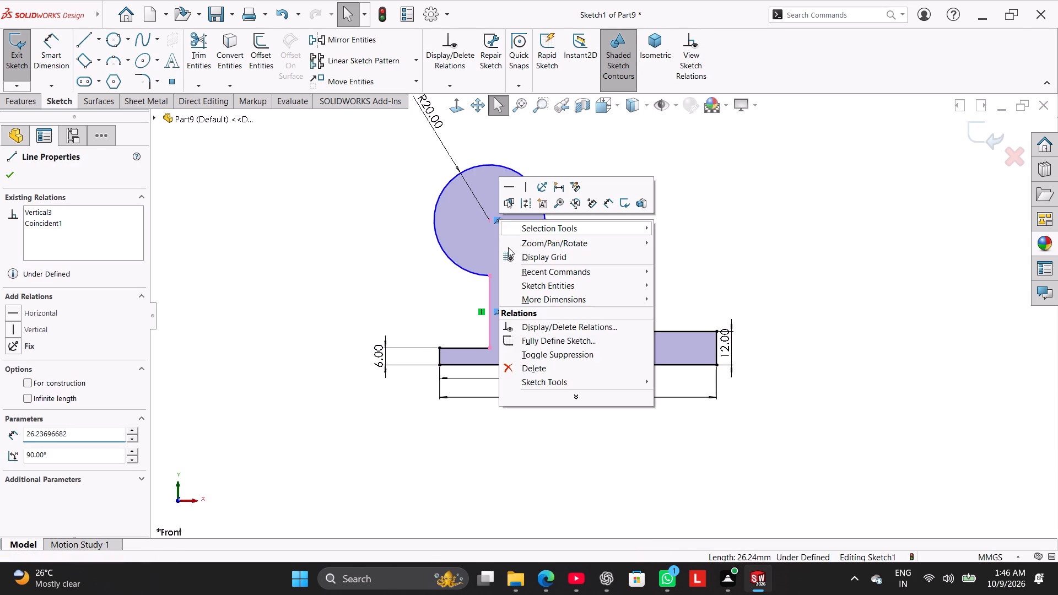
click(537, 366)
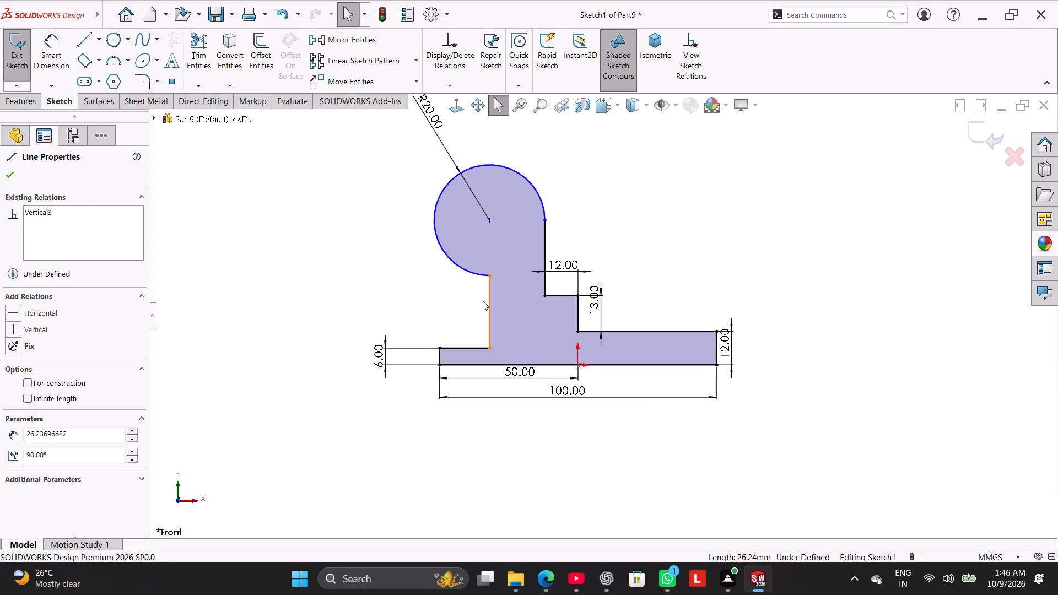
drag(490, 307, 428, 304)
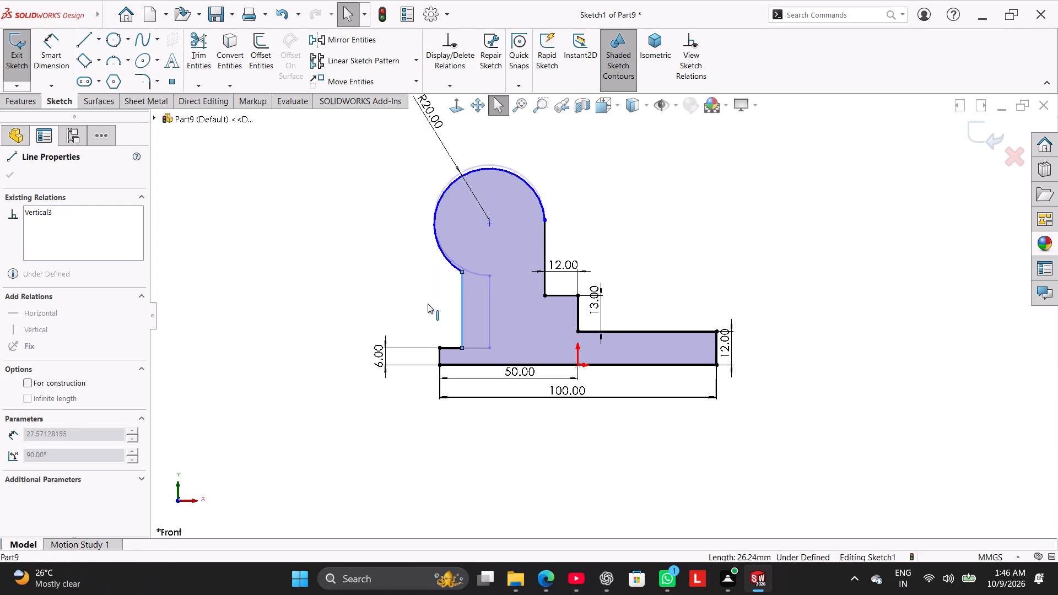
drag(428, 304, 420, 302)
click(329, 250)
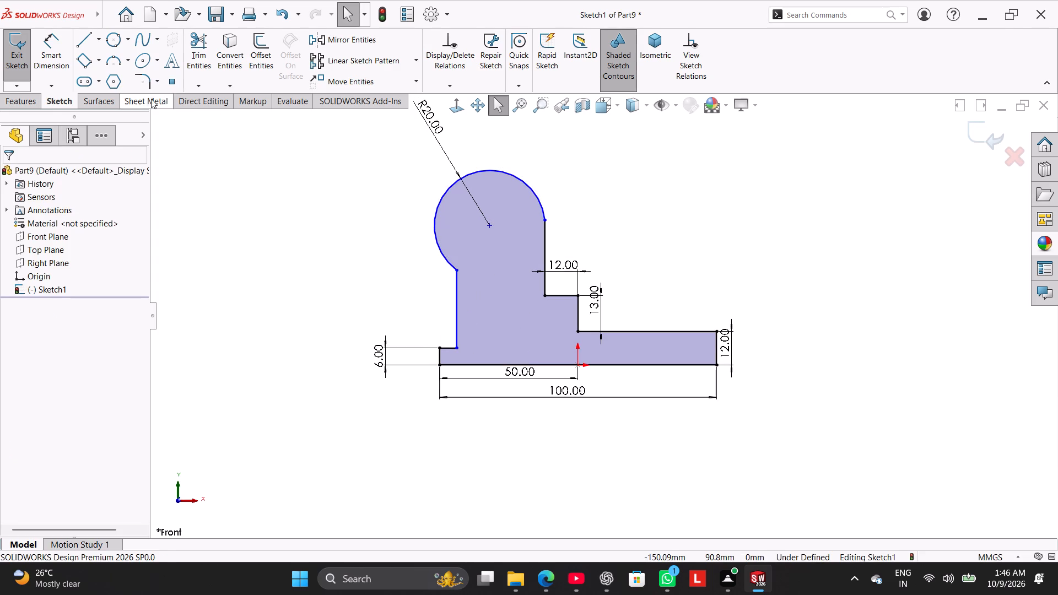
Dimension the upright's width between its two vertical edges as 30 mm and end dimensioning.
click(48, 53)
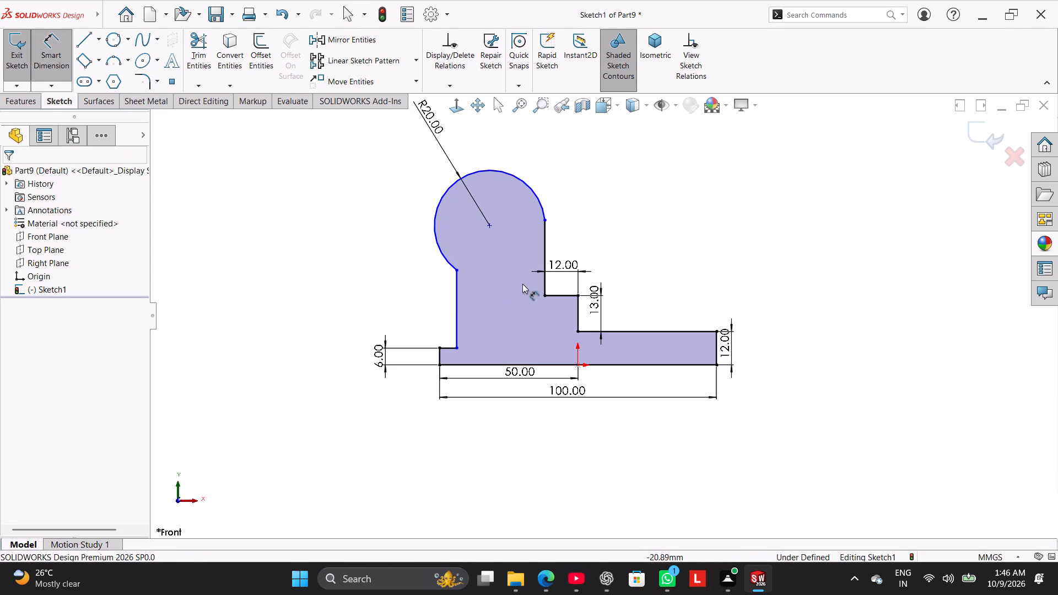
click(543, 279)
click(458, 294)
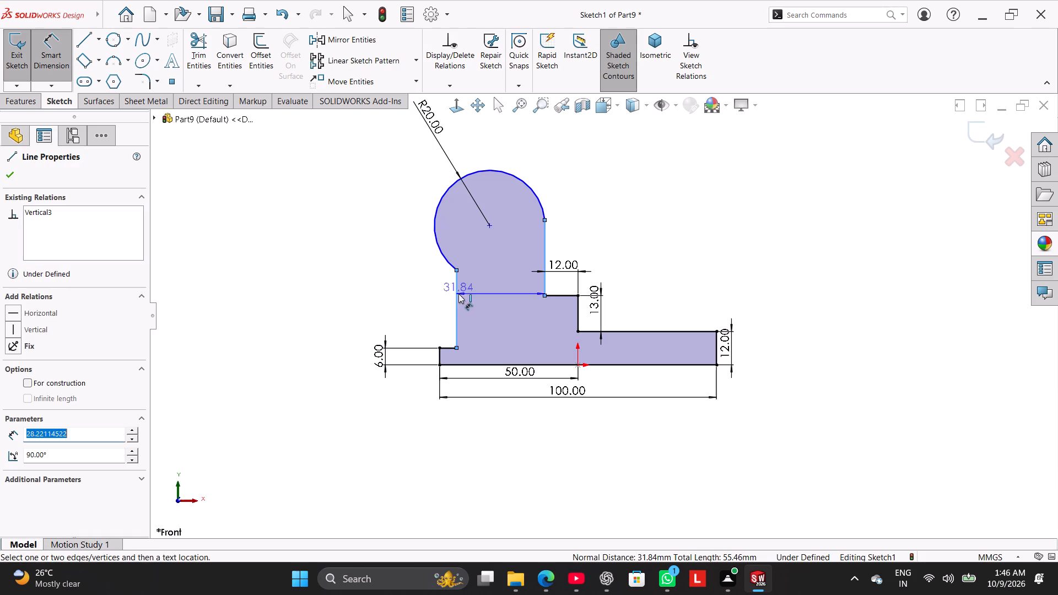
click(494, 327)
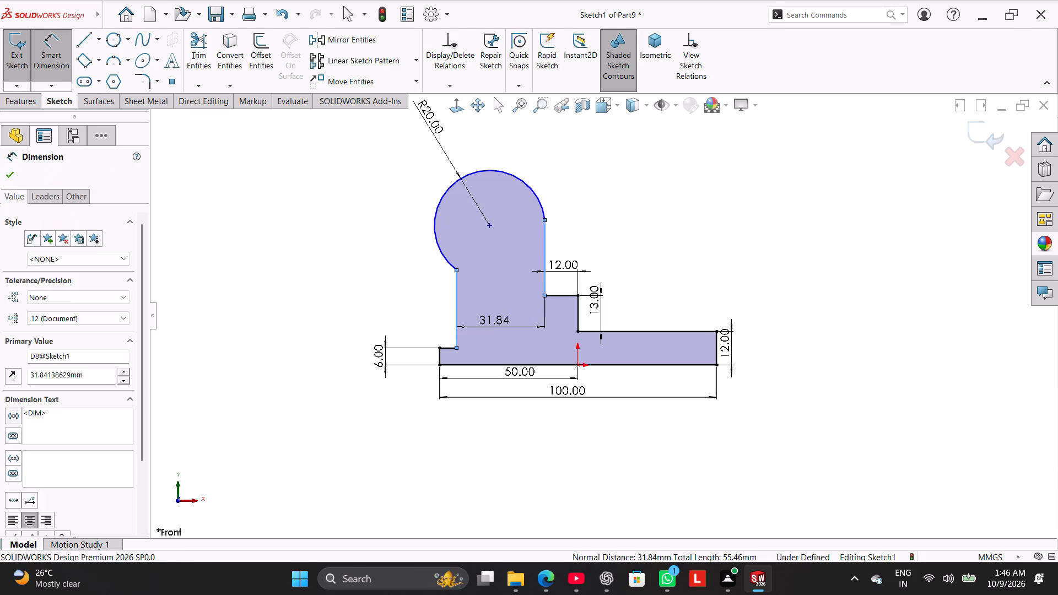
text(30)
key(Return)
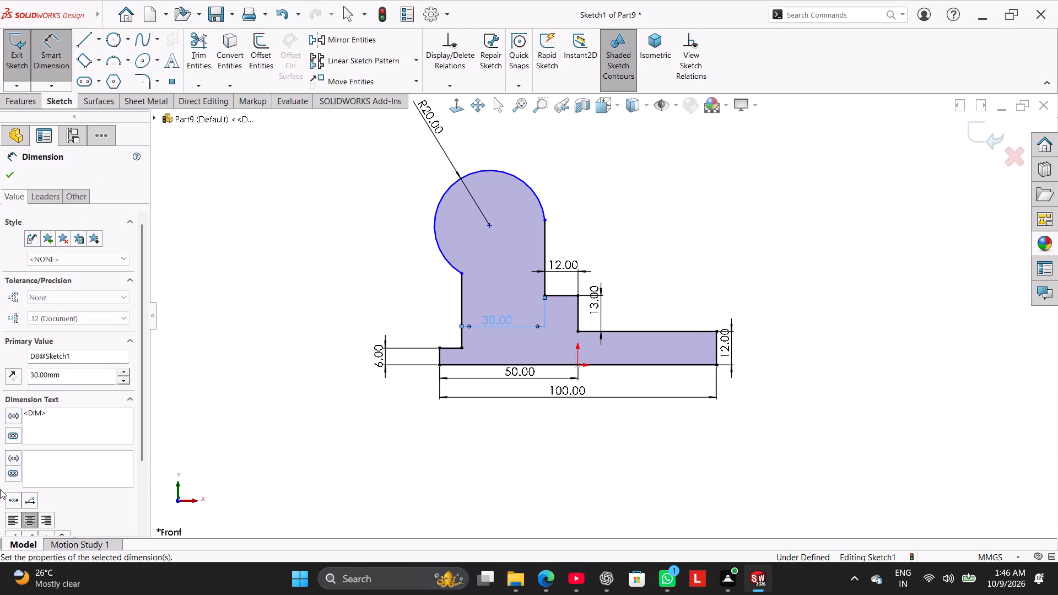
scroll(0, 489, up, 1)
right_drag(825, 171, 832, 184)
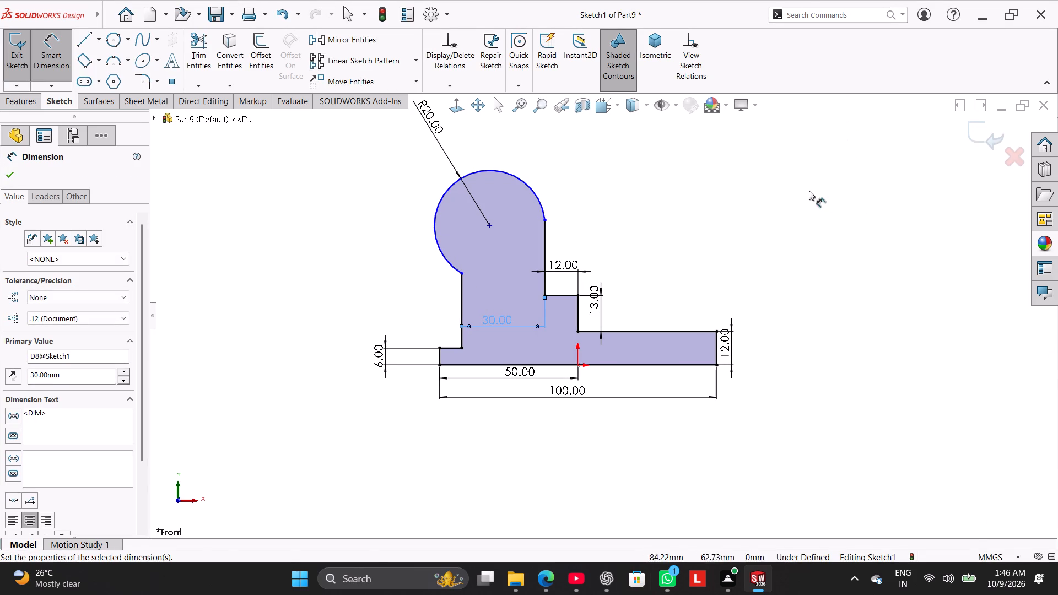
right_click(787, 180)
click(812, 216)
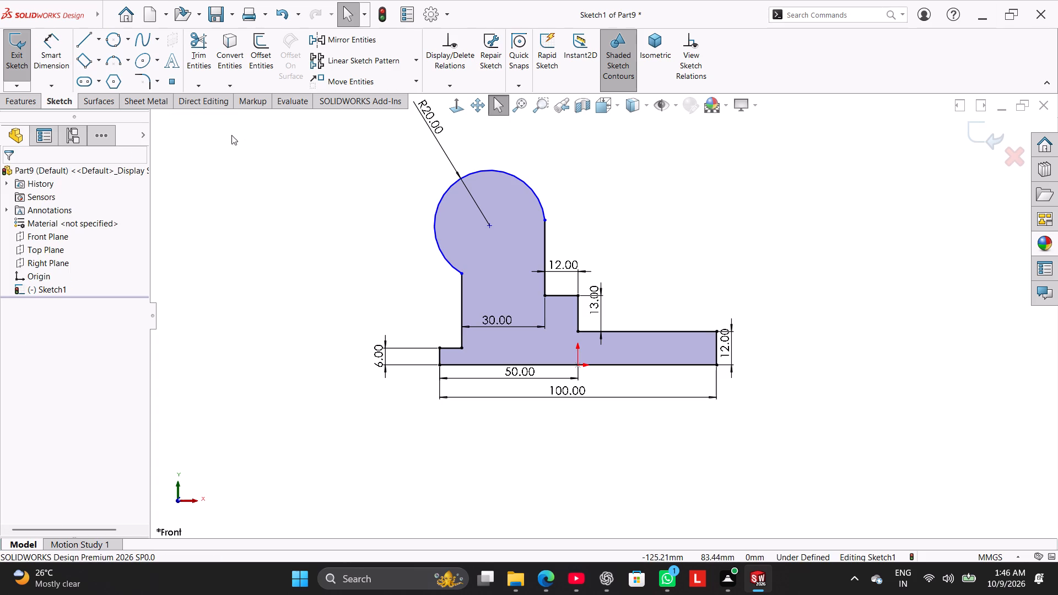
Add a tangent relation between the large arc and the upright's right edge.
click(557, 230)
ctrl+click(547, 239)
ctrl+click(540, 203)
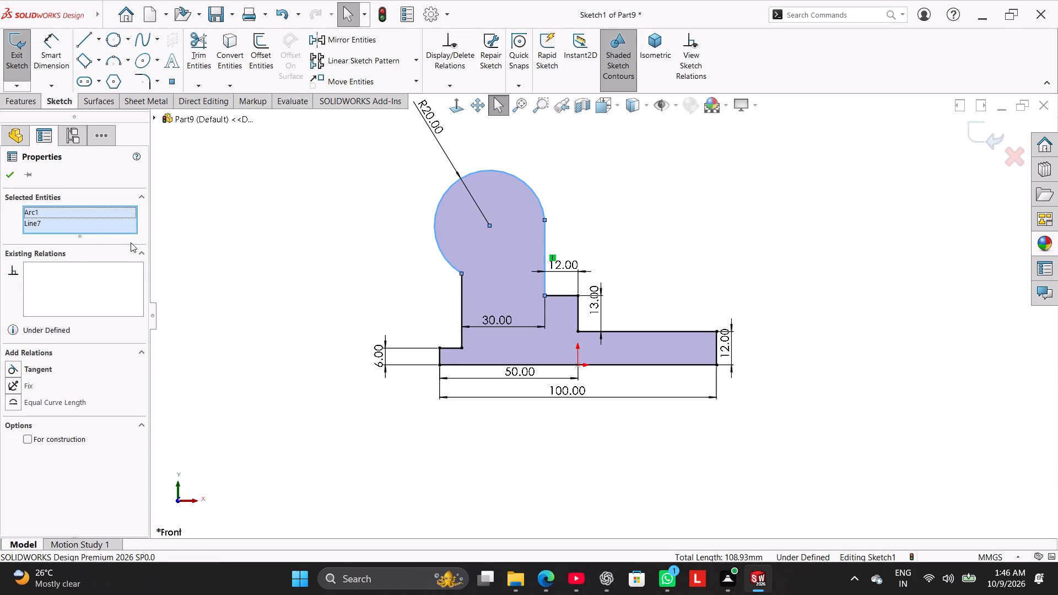
click(34, 369)
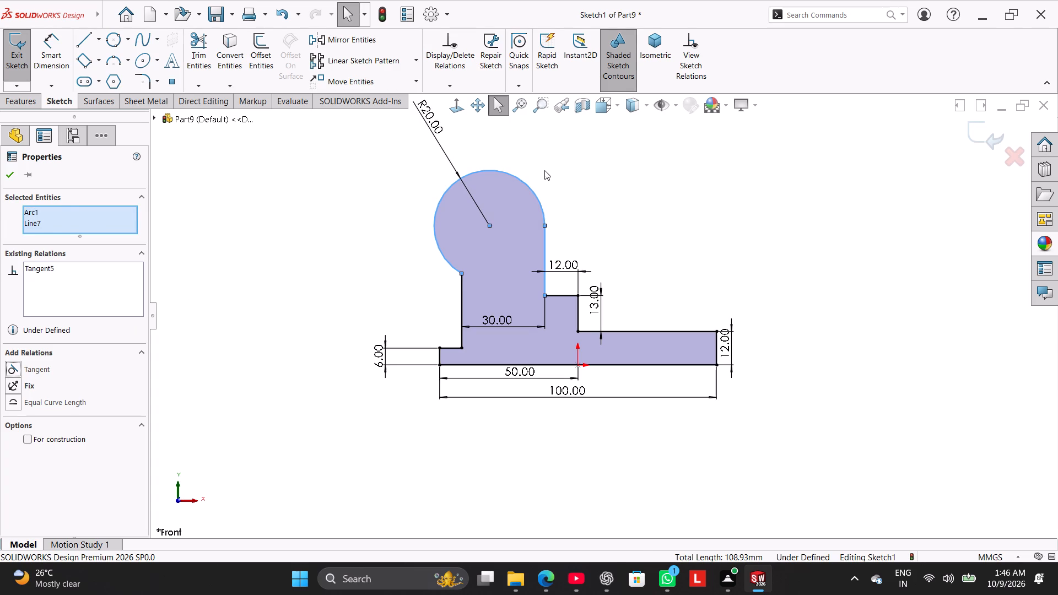
click(544, 170)
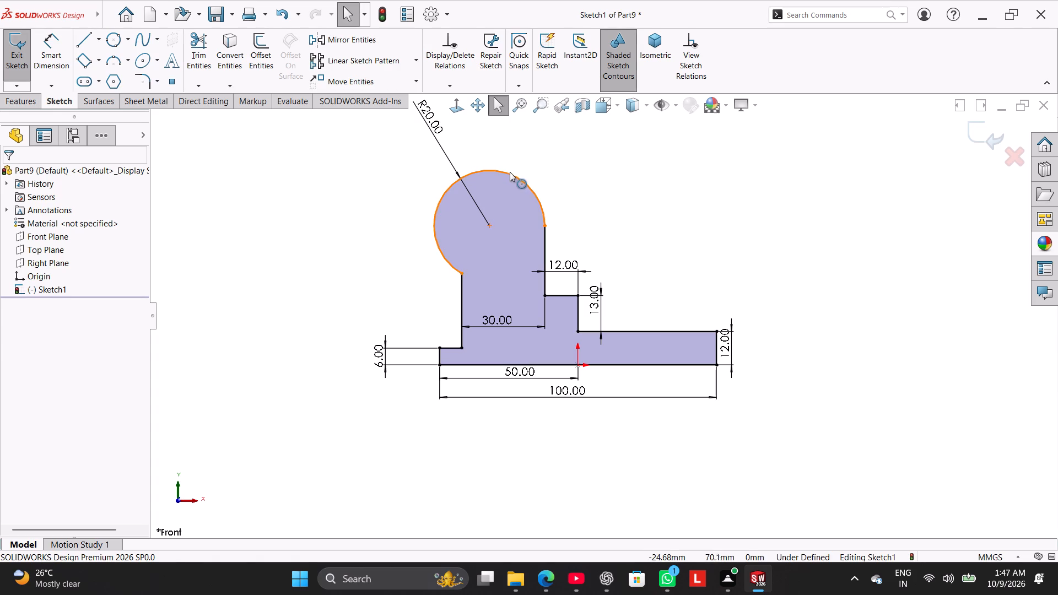
Move the large arc up and back down to check its remaining freedom in the sketch.
drag(510, 172, 525, 165)
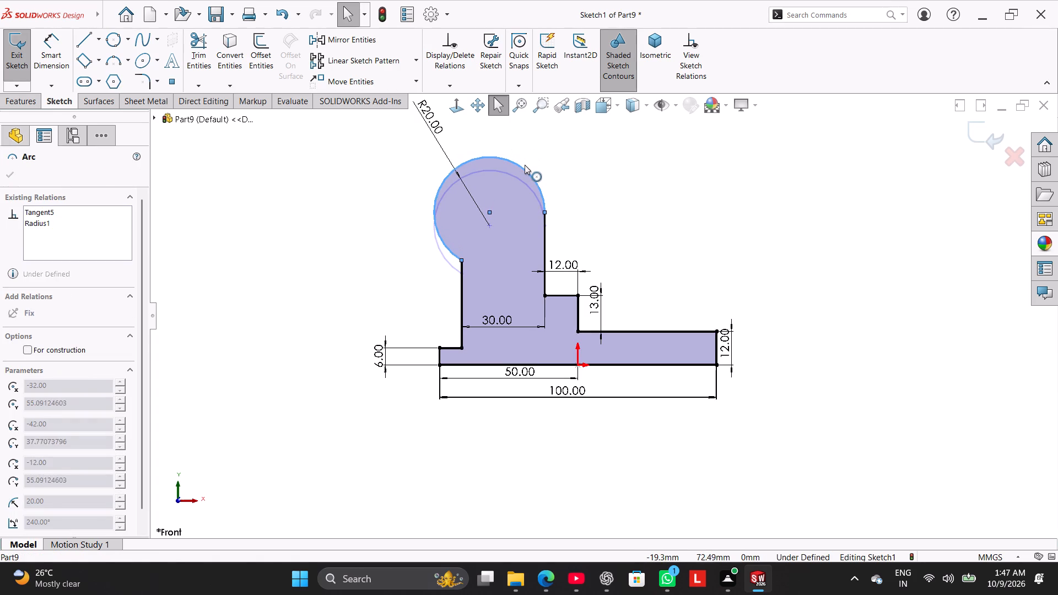
drag(525, 165, 525, 185)
click(580, 181)
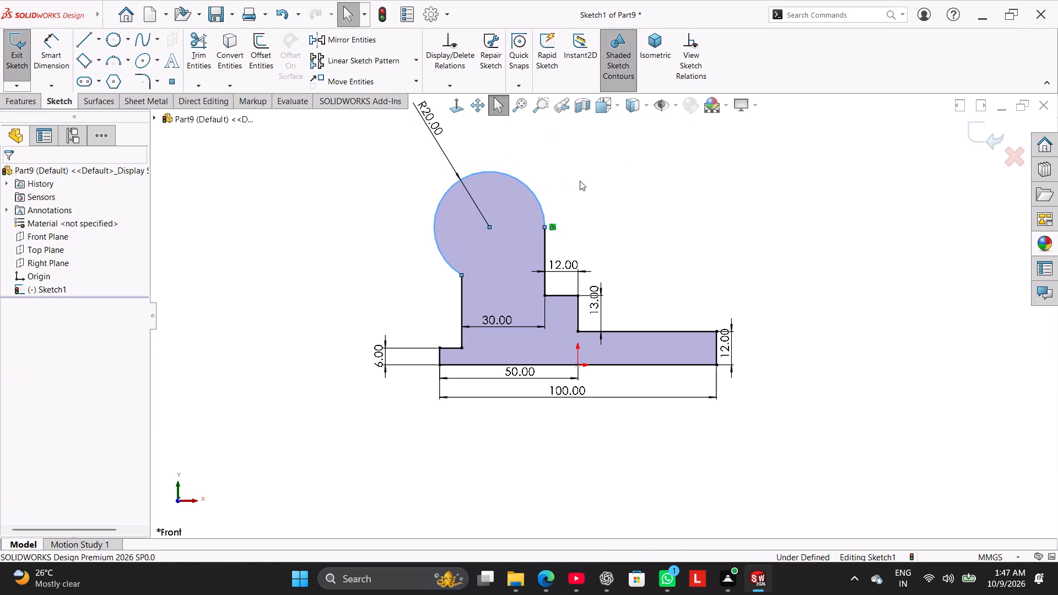
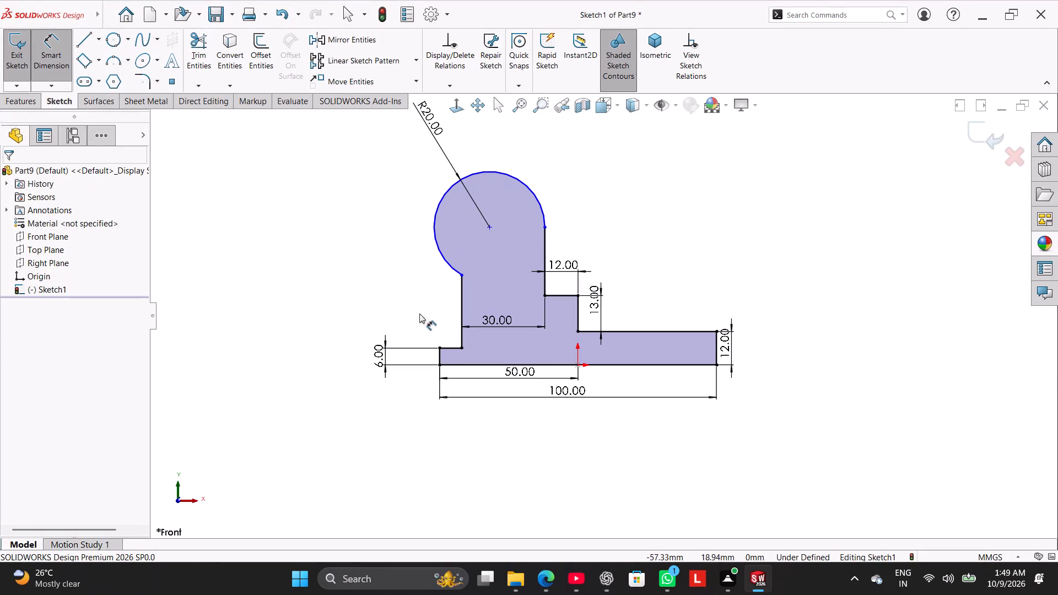
Dimension the large arc's center height above the base line as 55 mm and end dimensioning.
click(469, 362)
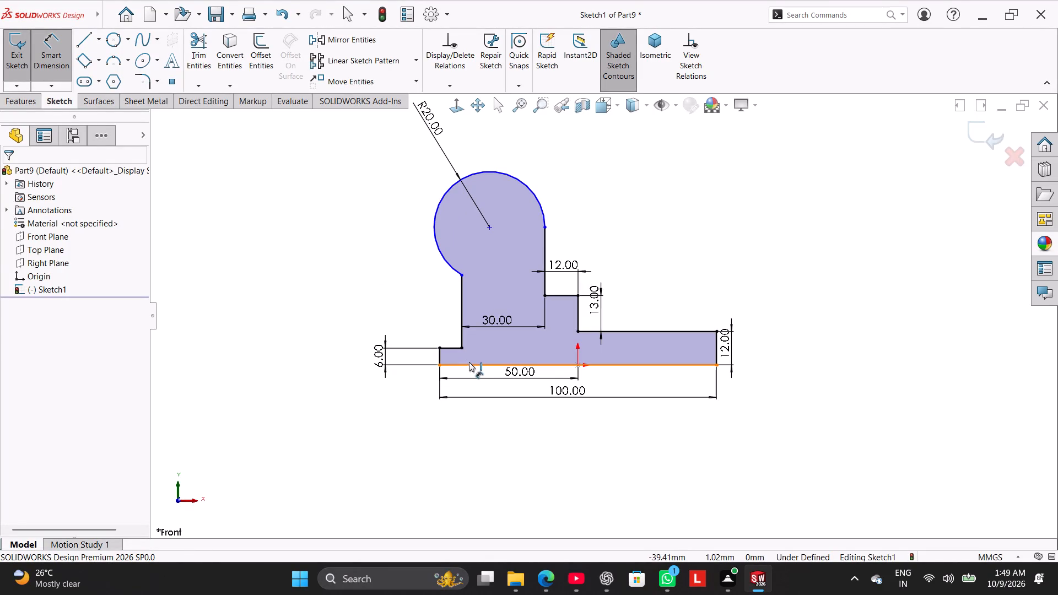
click(488, 227)
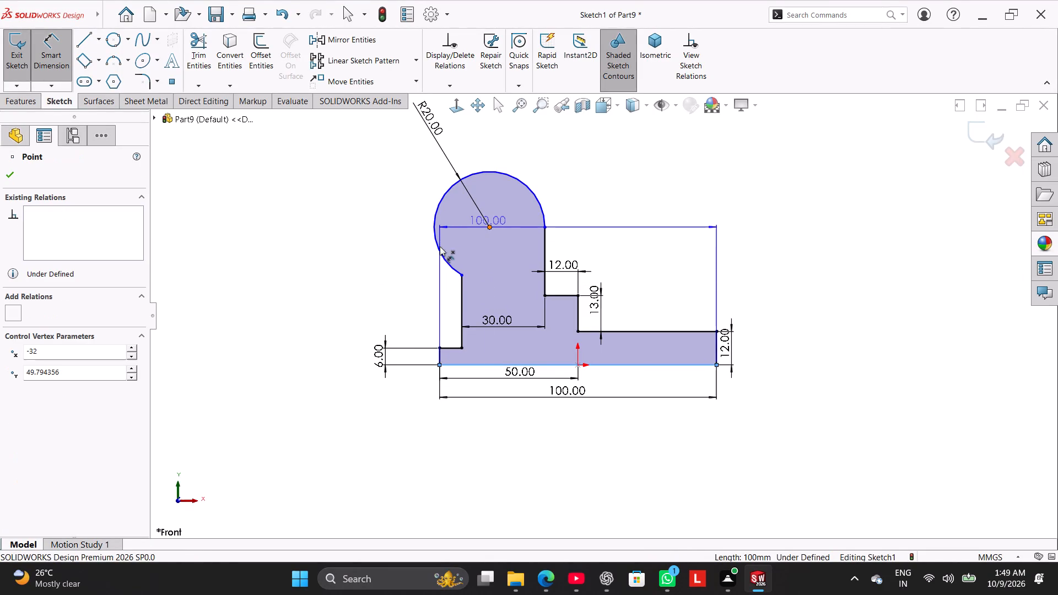
click(395, 257)
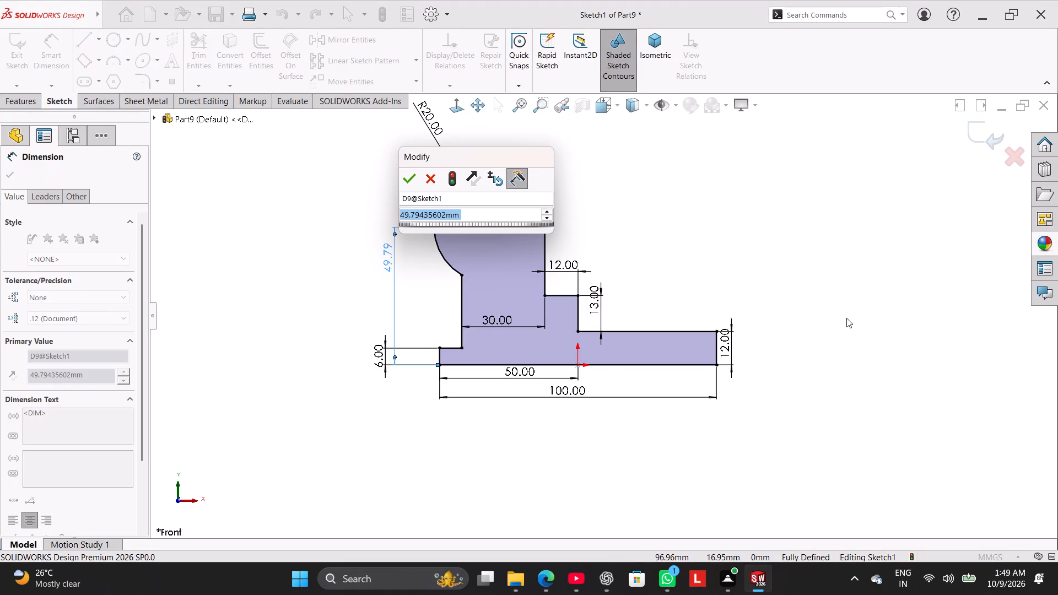
text(55)
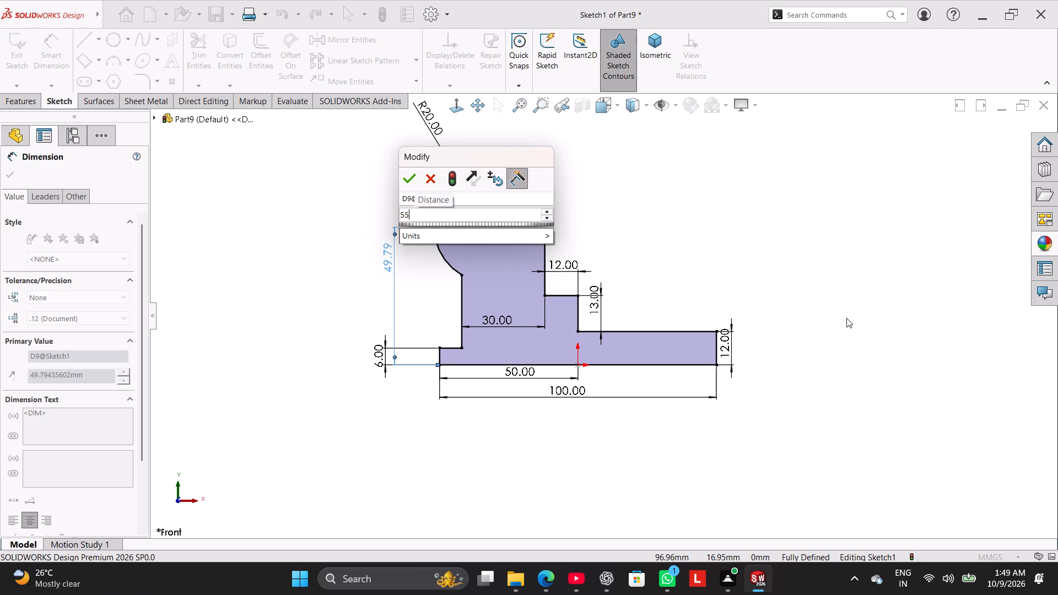
key(Return)
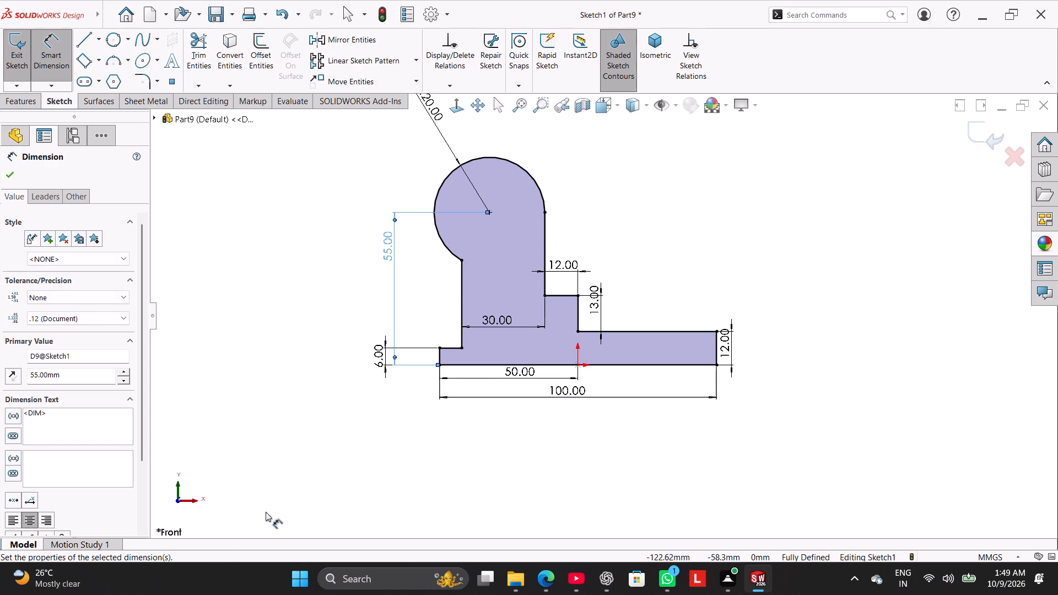
right_click(654, 237)
click(677, 275)
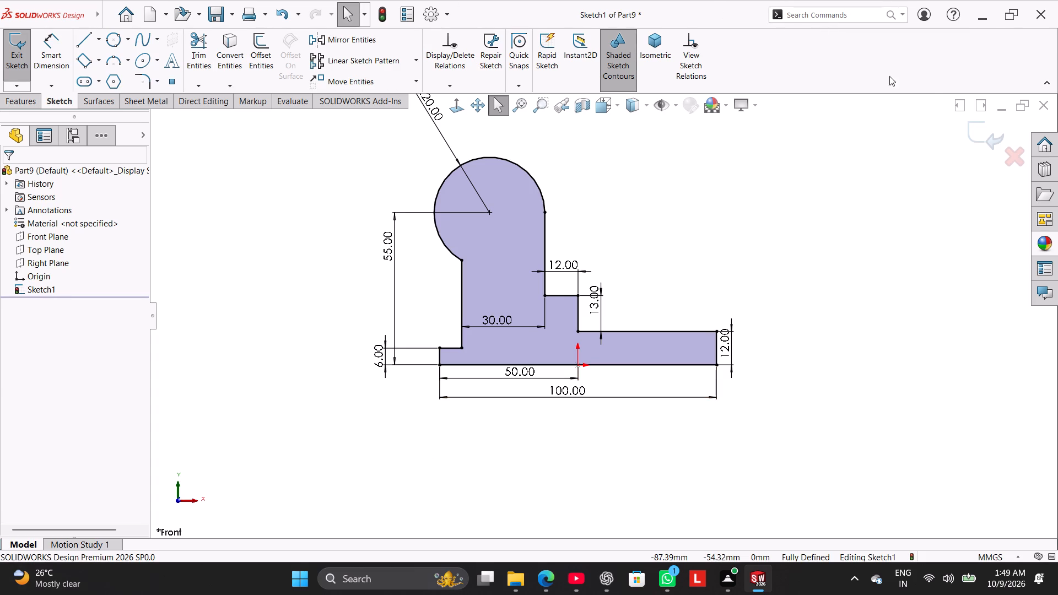
Sketch a circle of about 9.2 mm diameter inside the lower part of the upright, near its right edge.
click(127, 39)
click(126, 52)
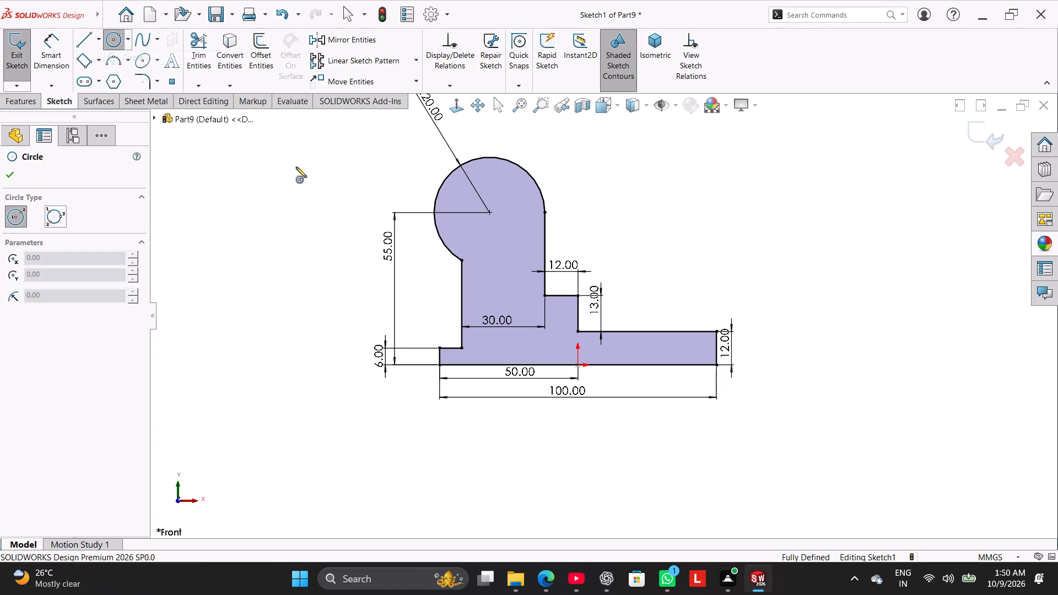
scroll(548, 312, down, 3)
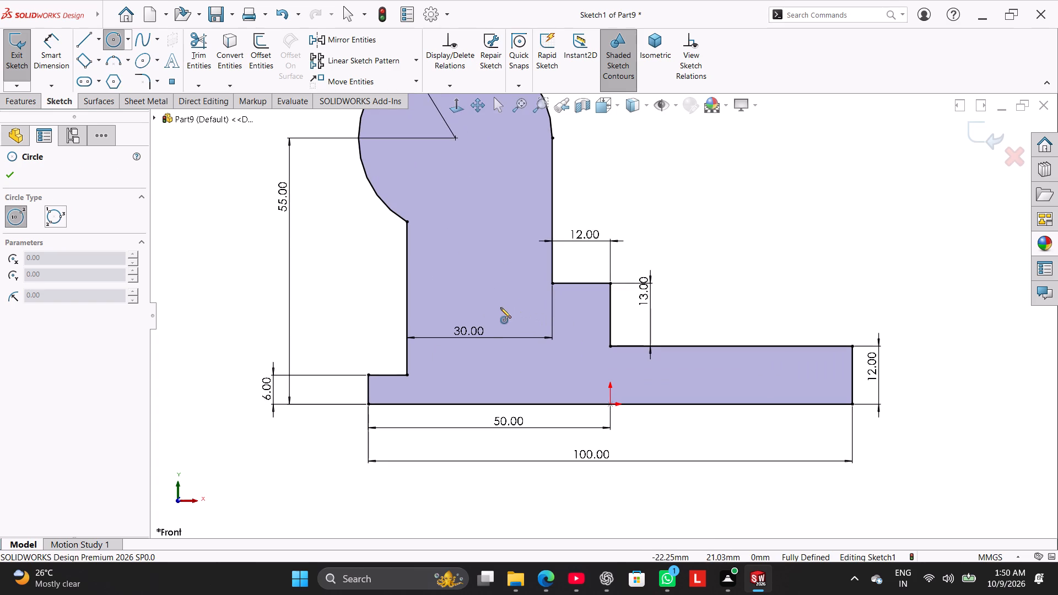
click(506, 297)
click(522, 312)
right_click(584, 199)
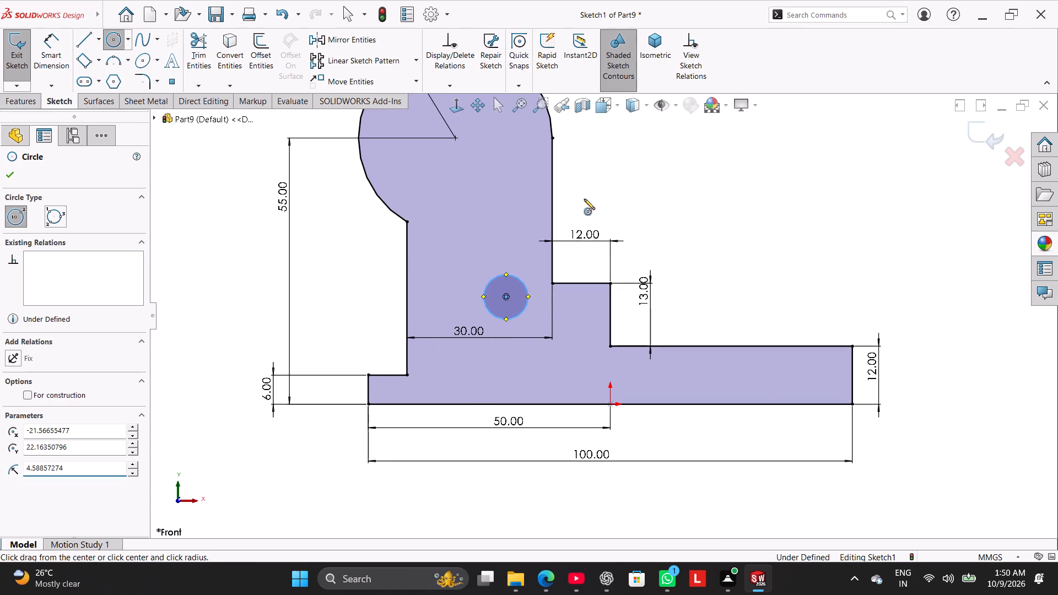
click(599, 202)
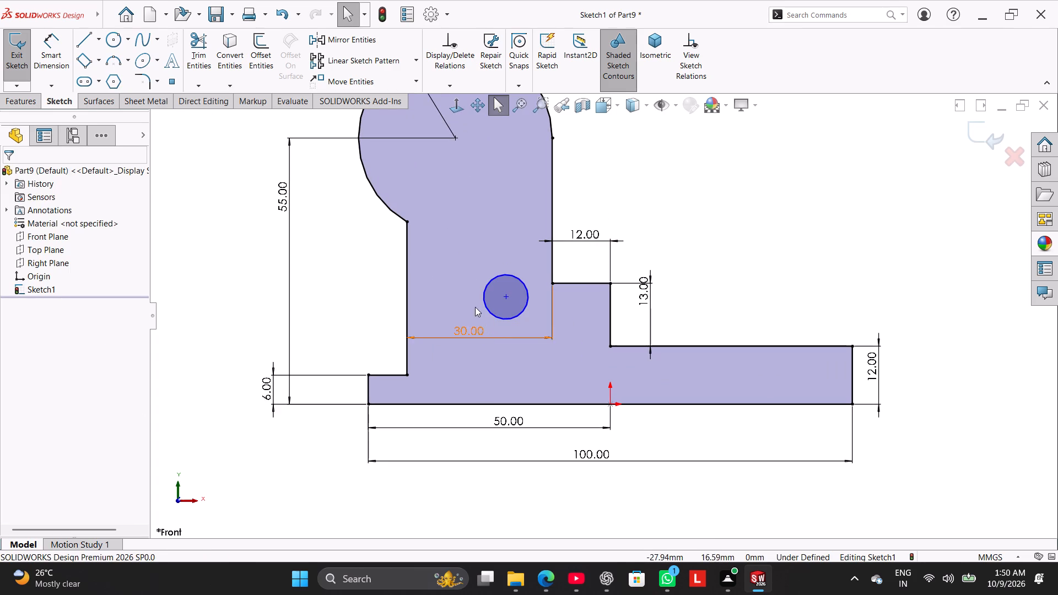
Move the upright's 30 mm width dimension up so it sits above the small circle.
drag(474, 294, 473, 262)
drag(467, 328, 465, 250)
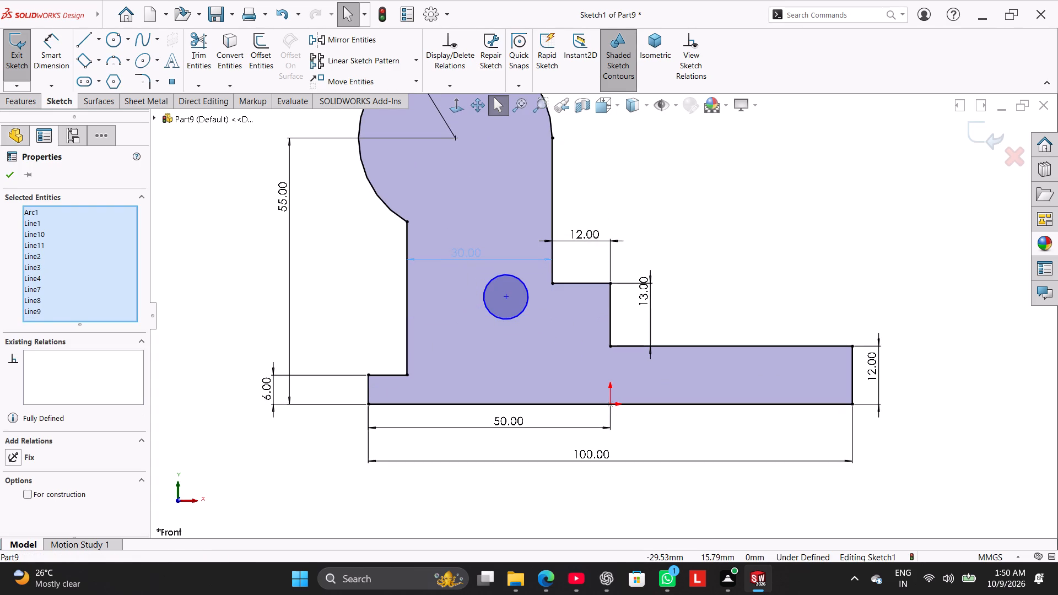
click(601, 189)
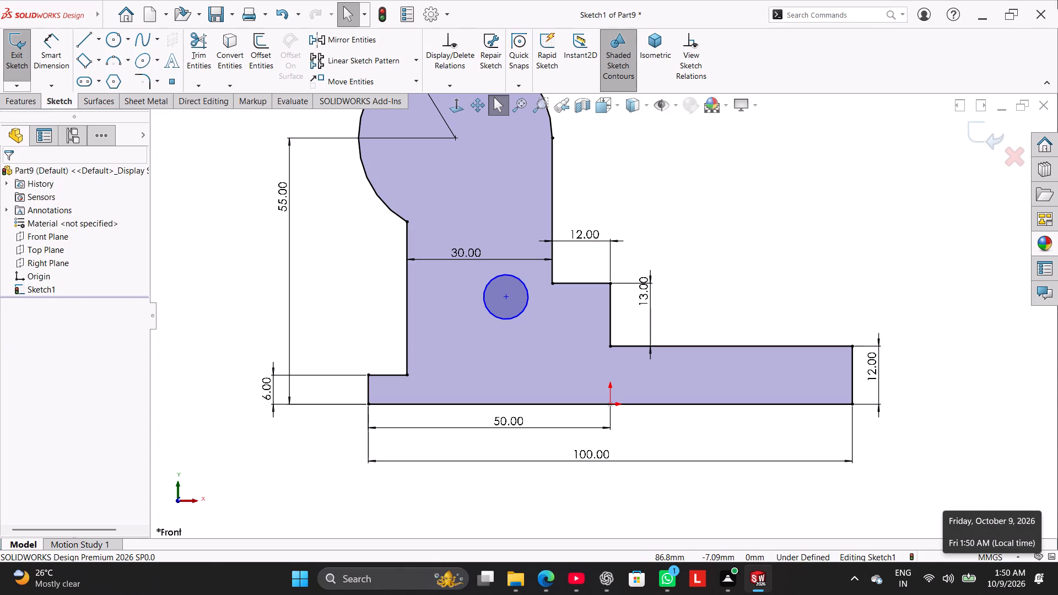
Dimension the small circle's center from the upright's right edge as 15 mm.
click(49, 51)
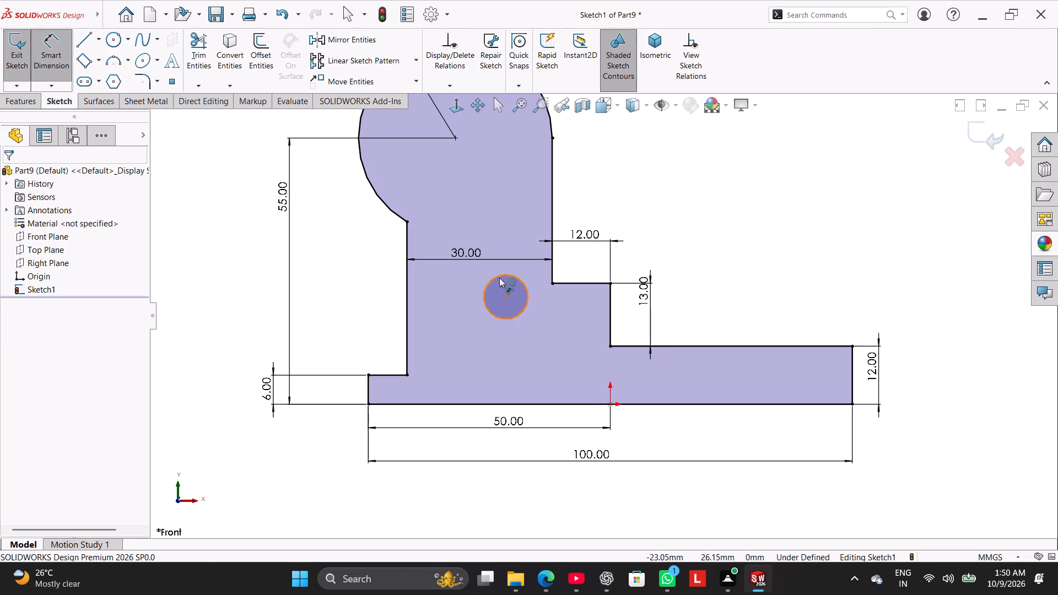
click(507, 294)
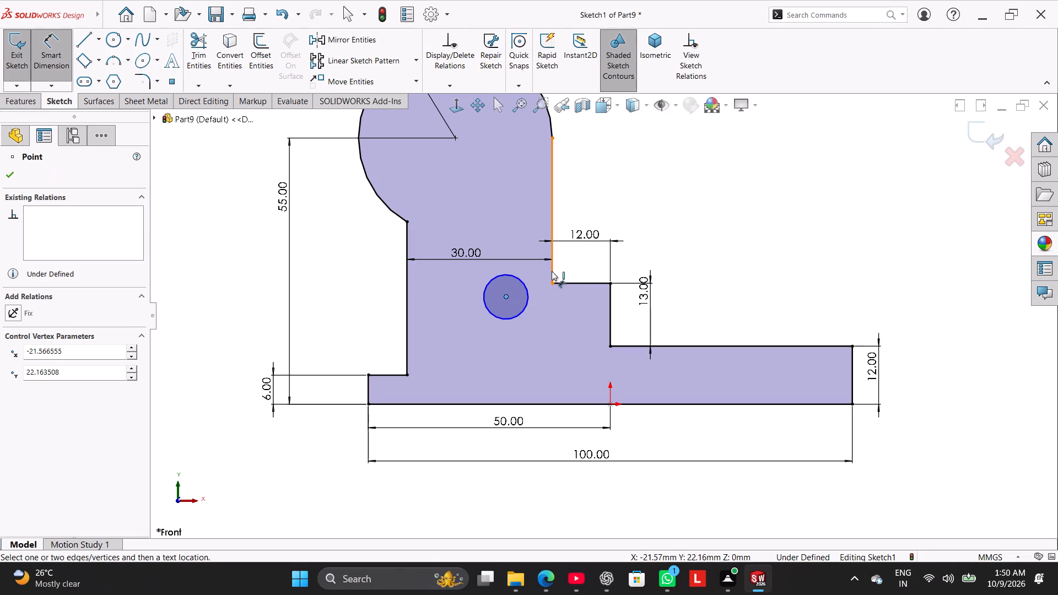
click(554, 271)
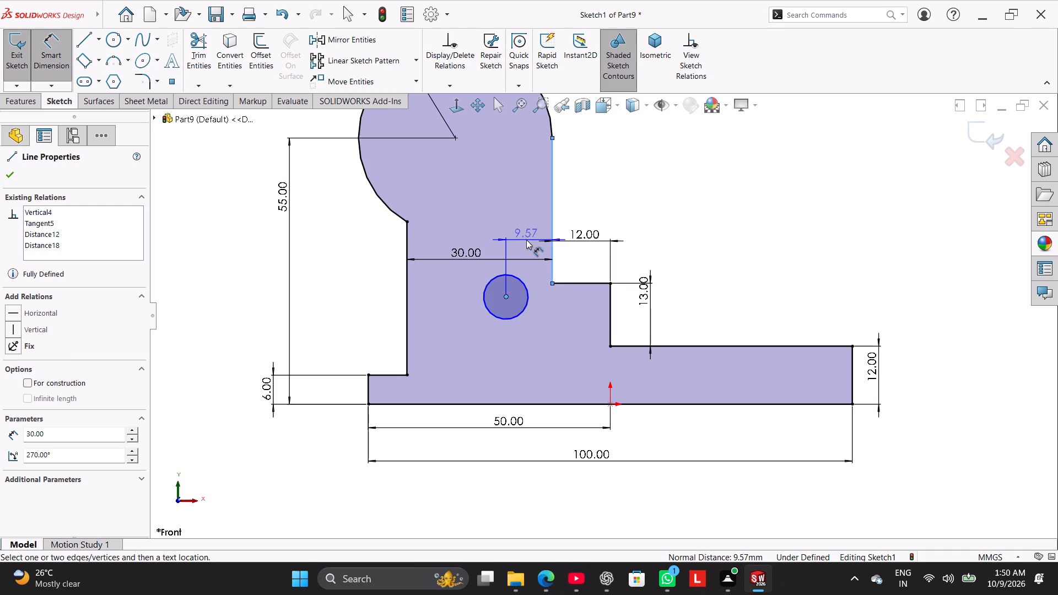
click(526, 228)
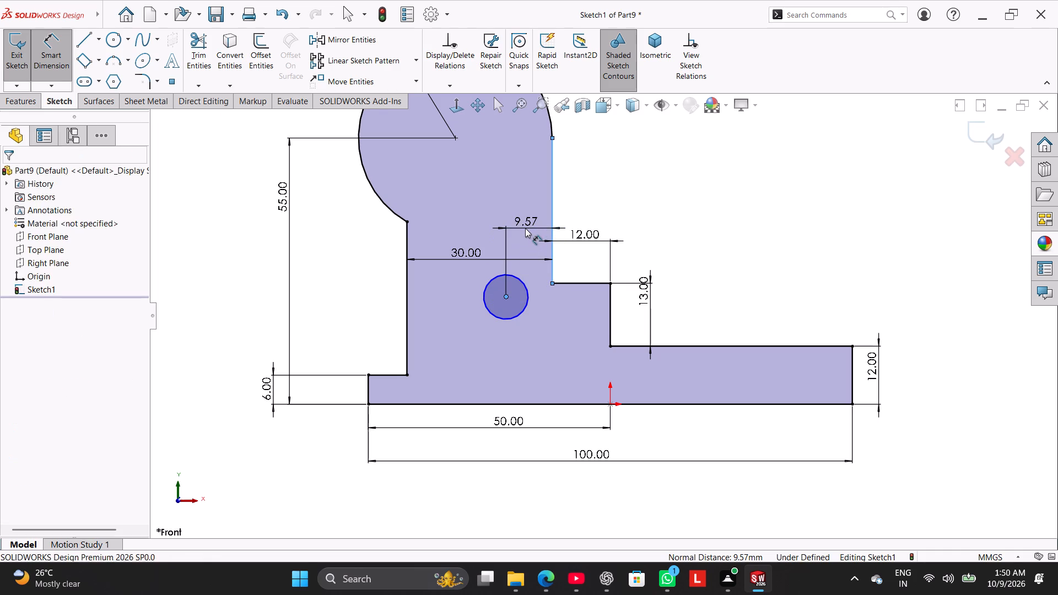
text(15)
key(Return)
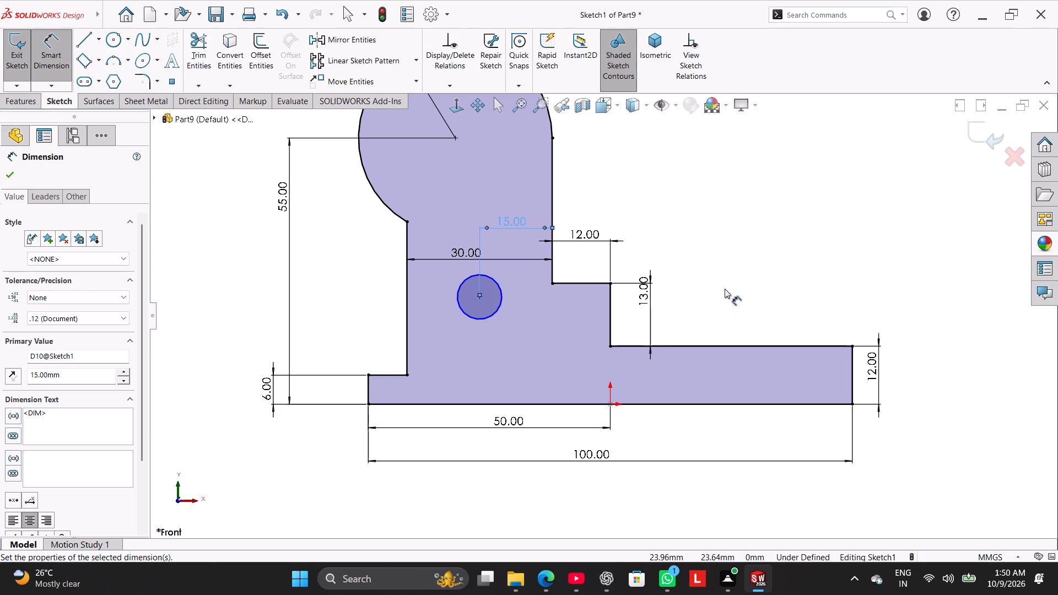
Rearrange the 30 mm and 15 mm horizontal dimensions in the upright so the 15 mm one sits above the other.
drag(467, 254, 468, 219)
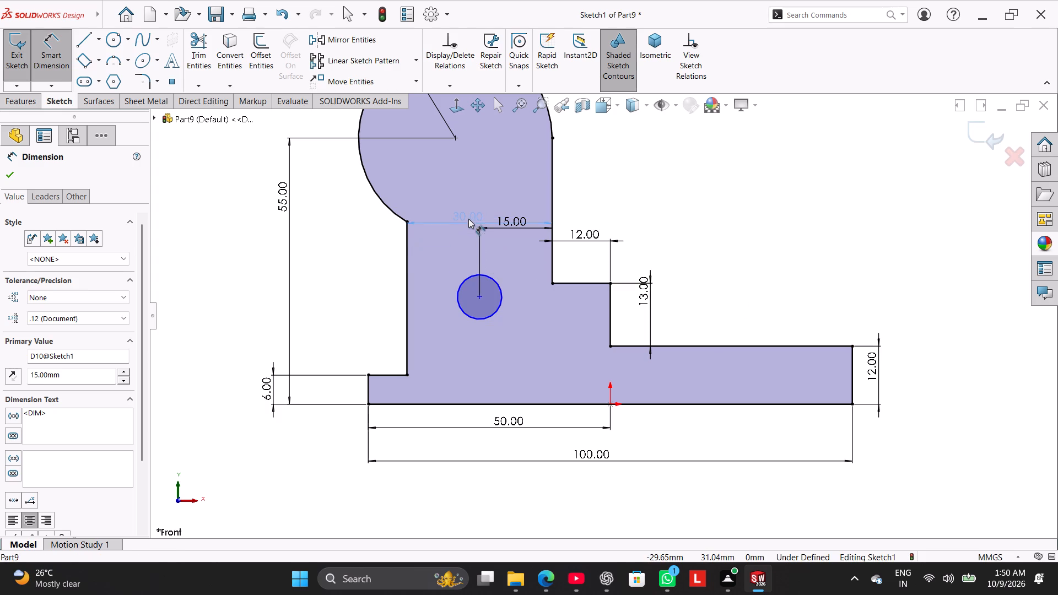
drag(468, 219, 468, 236)
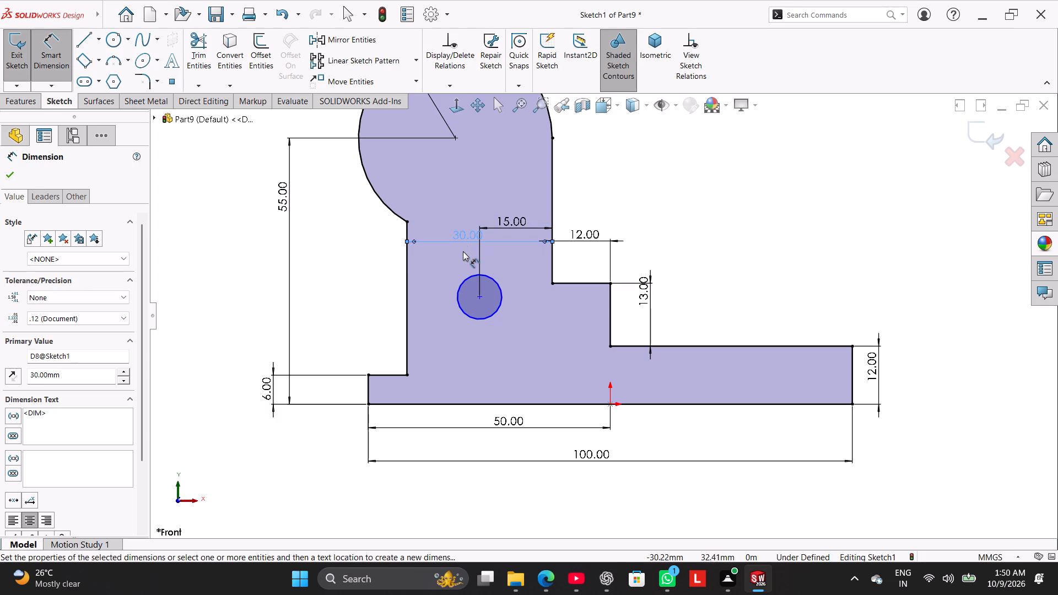
click(640, 199)
drag(507, 220, 514, 250)
drag(466, 230, 467, 222)
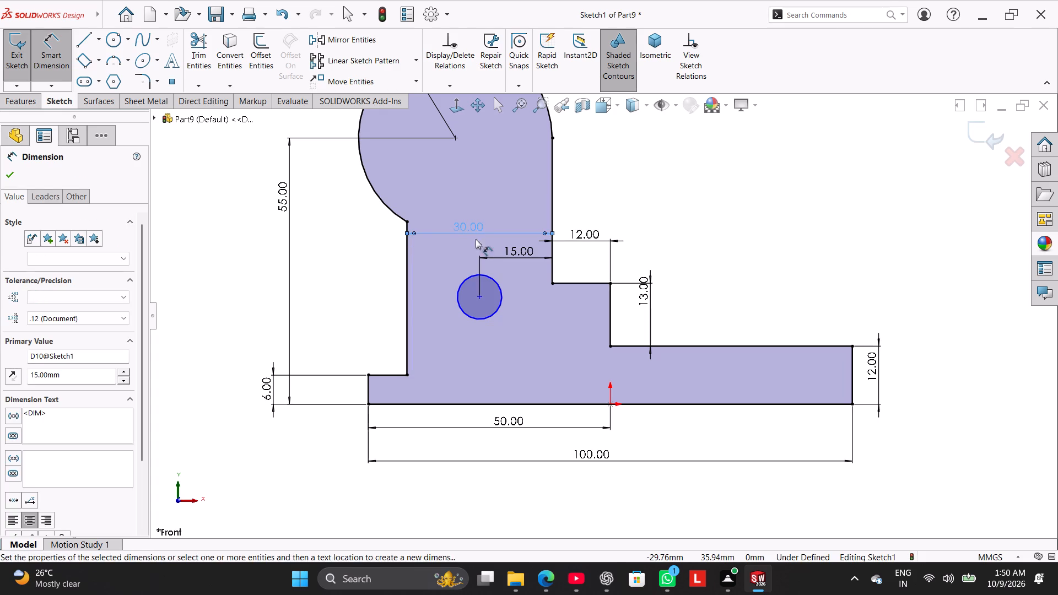
drag(503, 248, 517, 184)
click(591, 193)
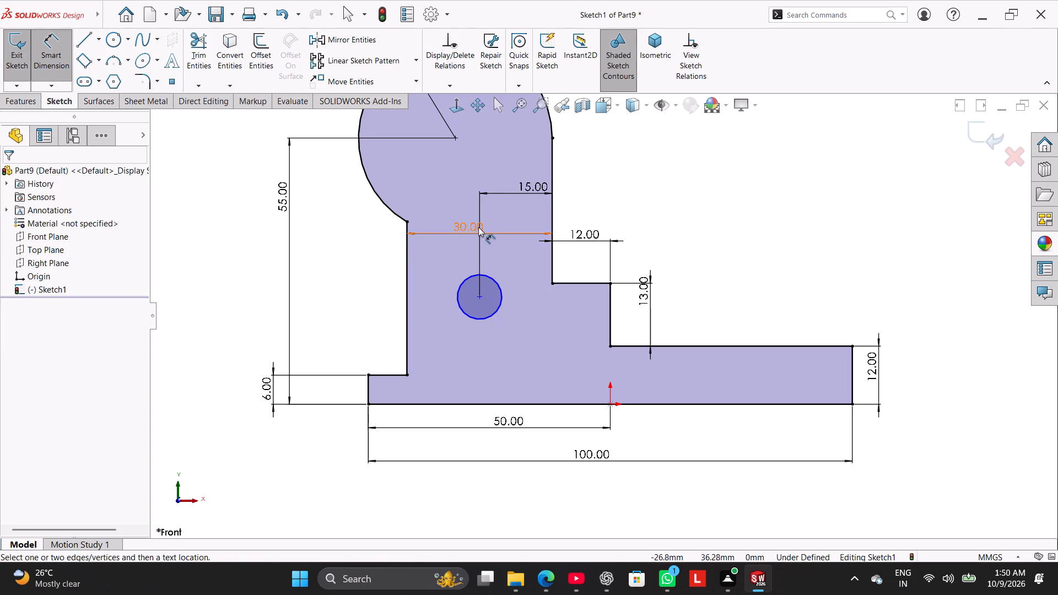
drag(477, 226, 477, 244)
click(627, 187)
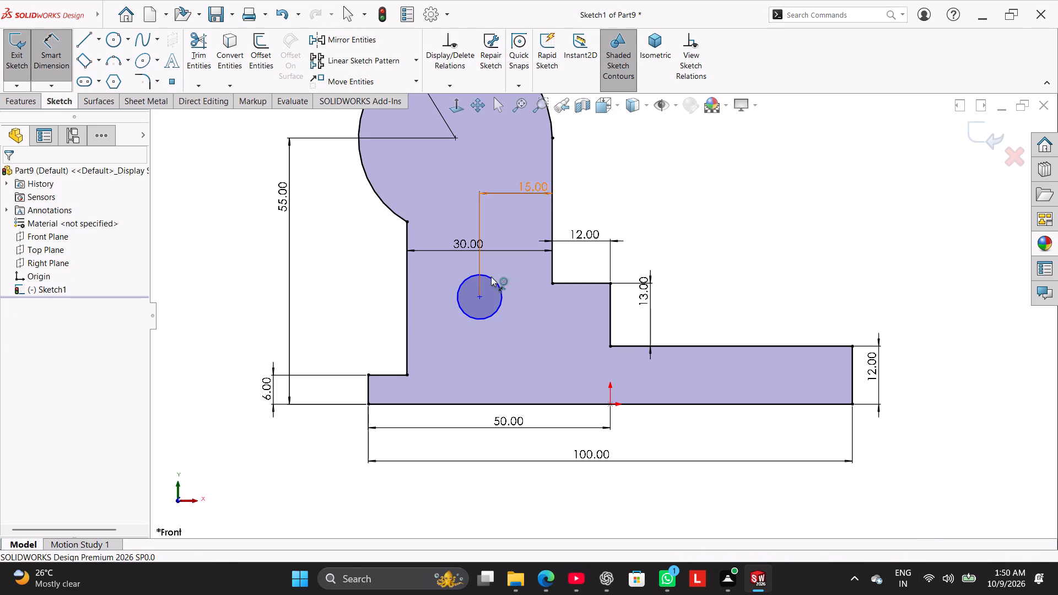
Dimension the small circle's center height above the base line as 12 mm.
click(481, 294)
click(463, 404)
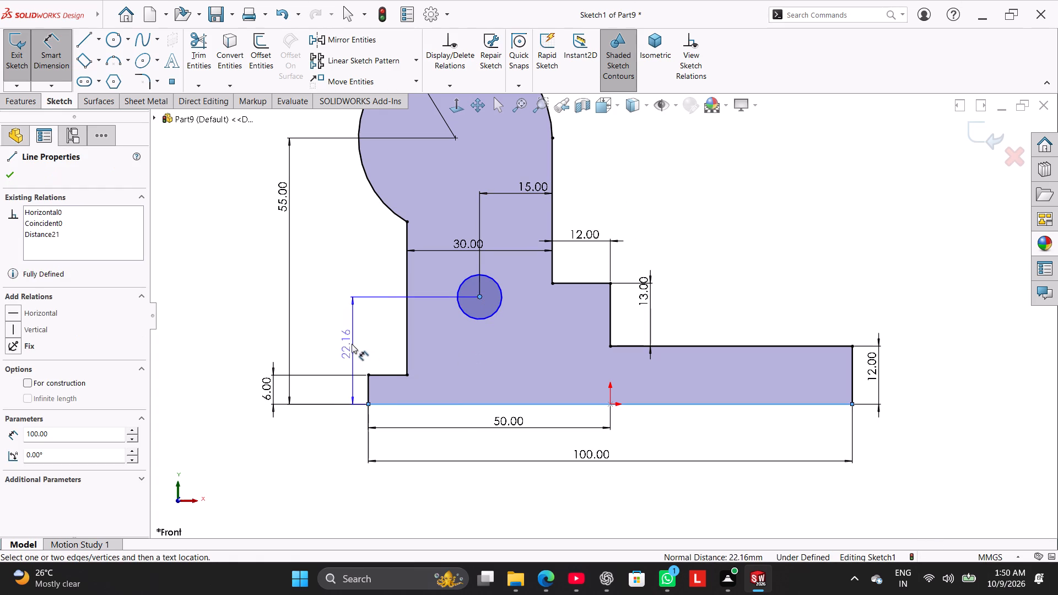
click(338, 344)
text(12)
key(Return)
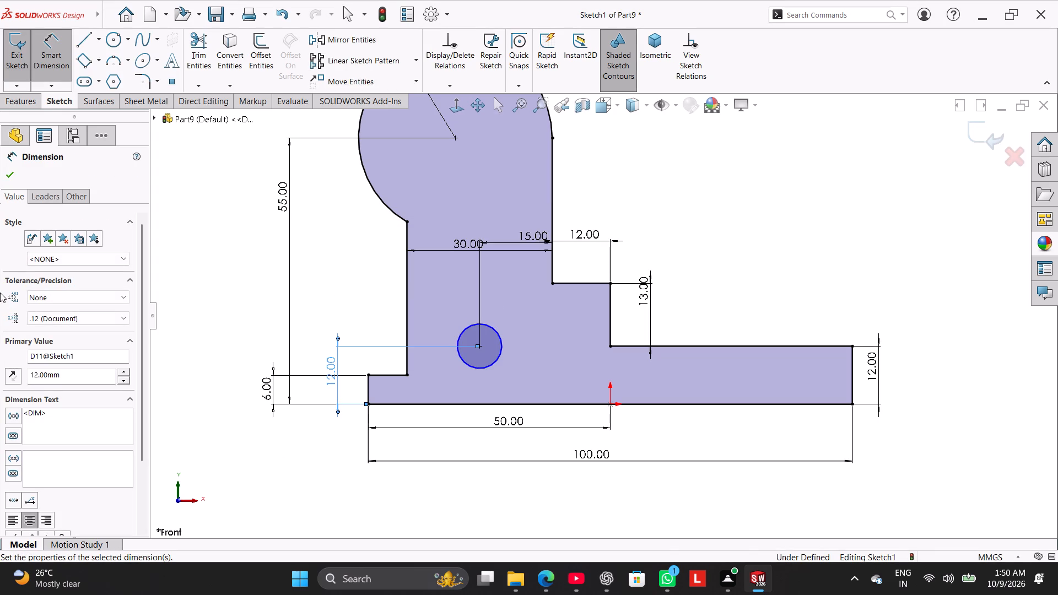
Dimension the small circle's diameter as 10 mm and end dimensioning.
click(467, 329)
click(365, 279)
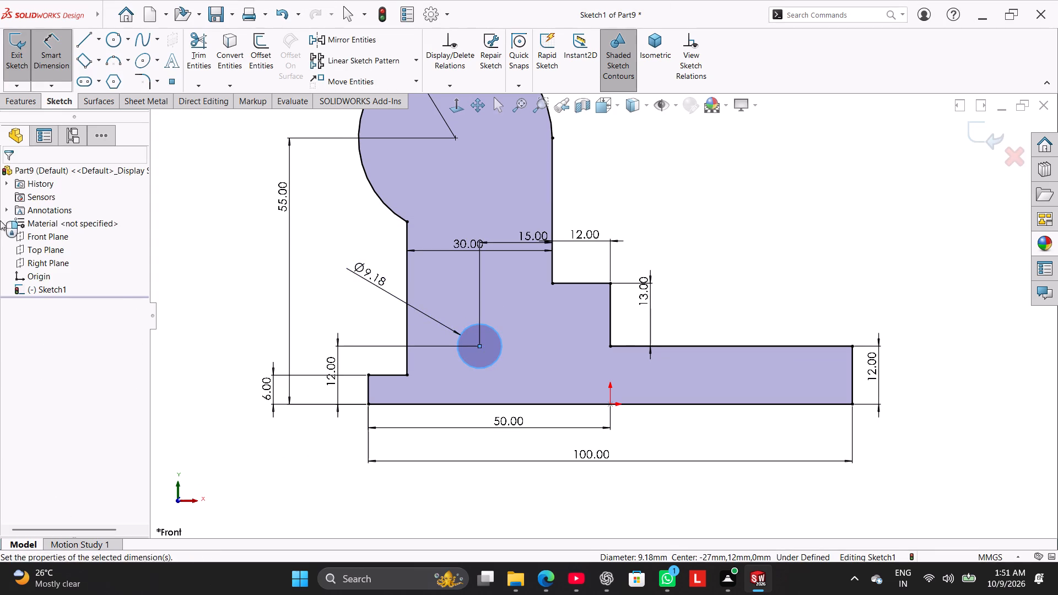
text(10)
key(Return)
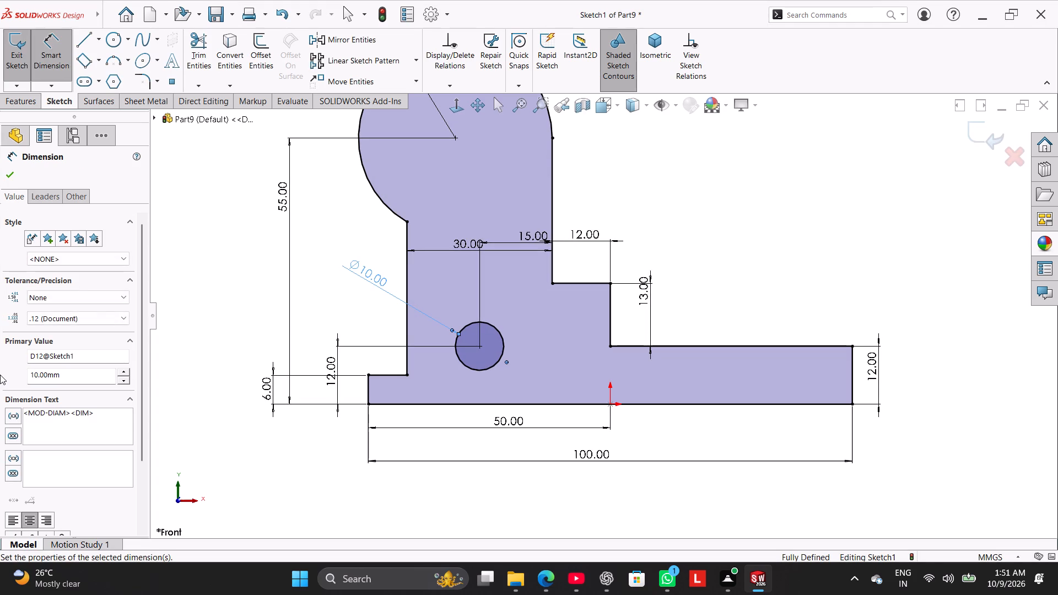
right_click(726, 258)
click(759, 293)
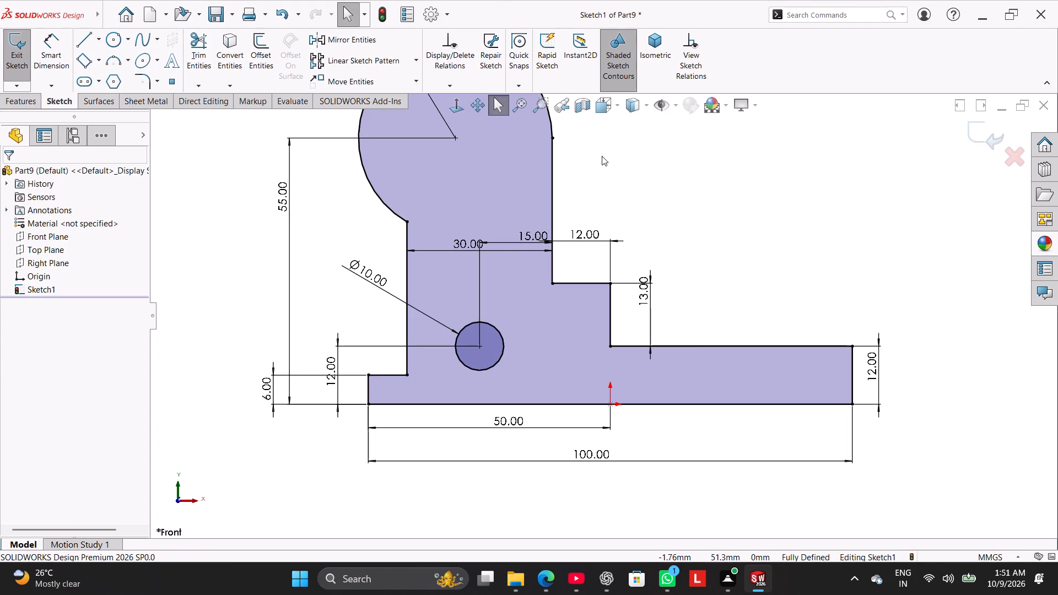
Sketch a circle of about 21 mm diameter centered on the large R20 arc's center point.
scroll(612, 160, up, 2)
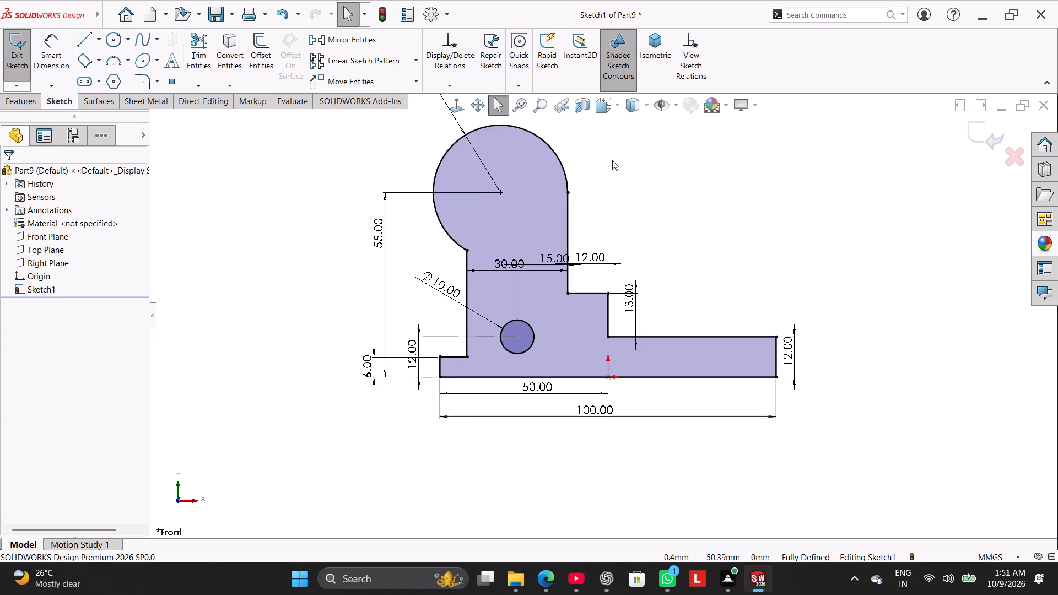
scroll(612, 159, up, 1)
scroll(612, 159, down, 2)
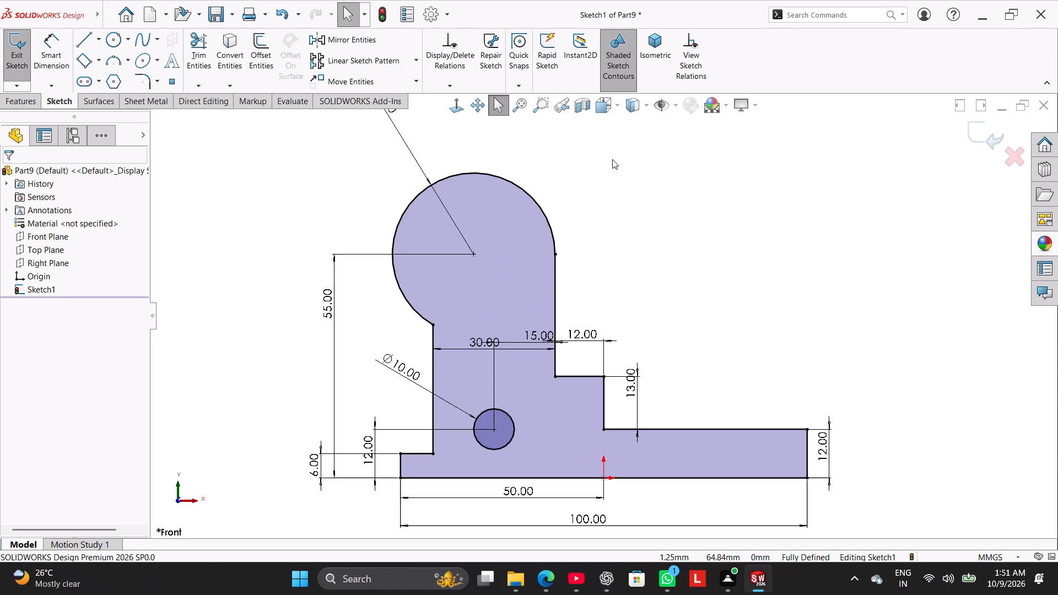
click(106, 38)
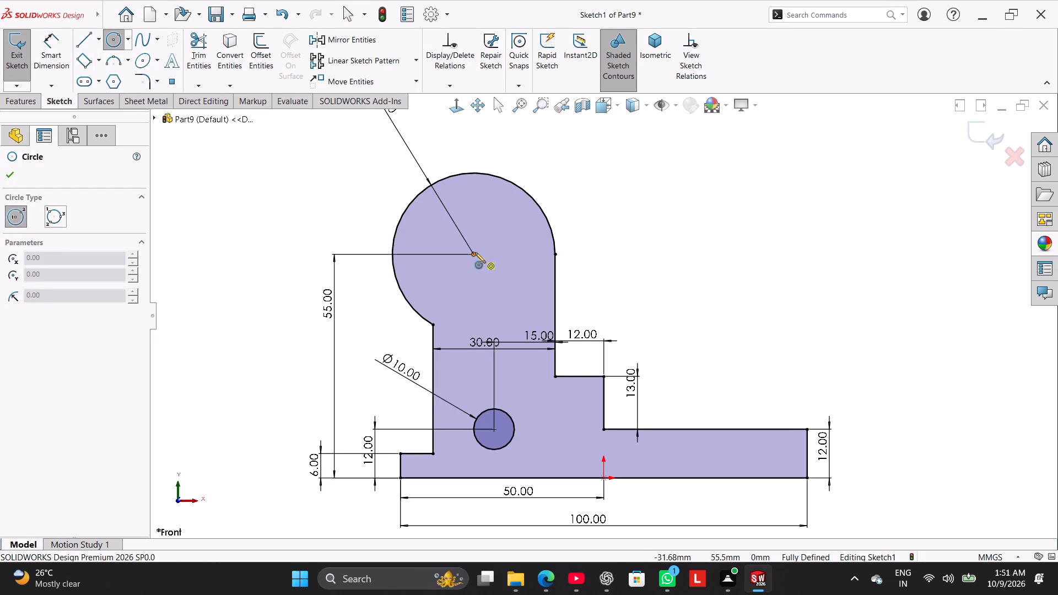
click(475, 253)
click(504, 284)
right_click(558, 147)
click(570, 154)
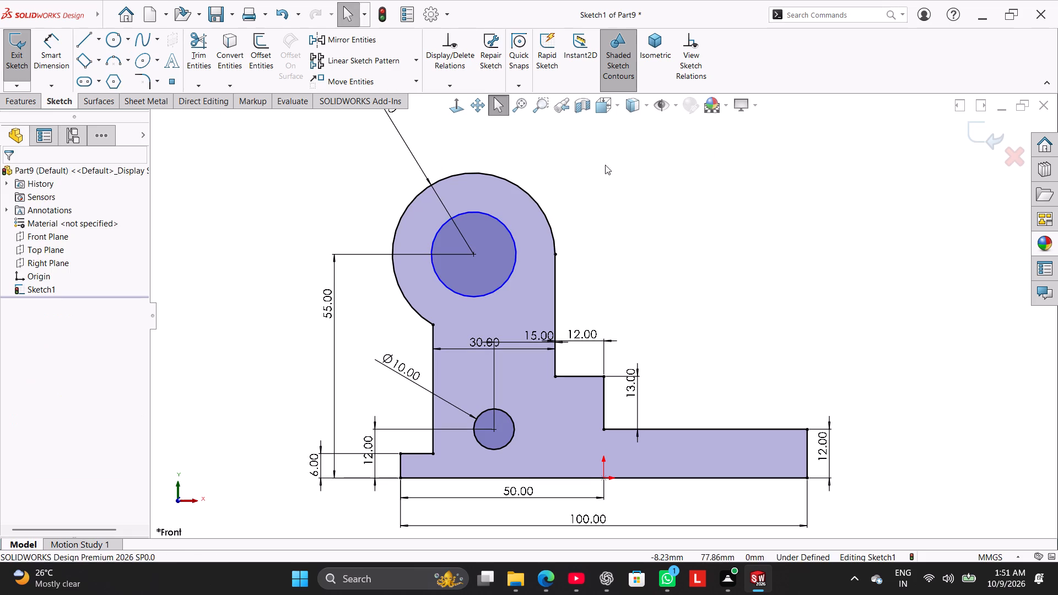
Dimension the diameter of the circle inside the large arc as 18 mm.
right_drag(615, 165, 935, 134)
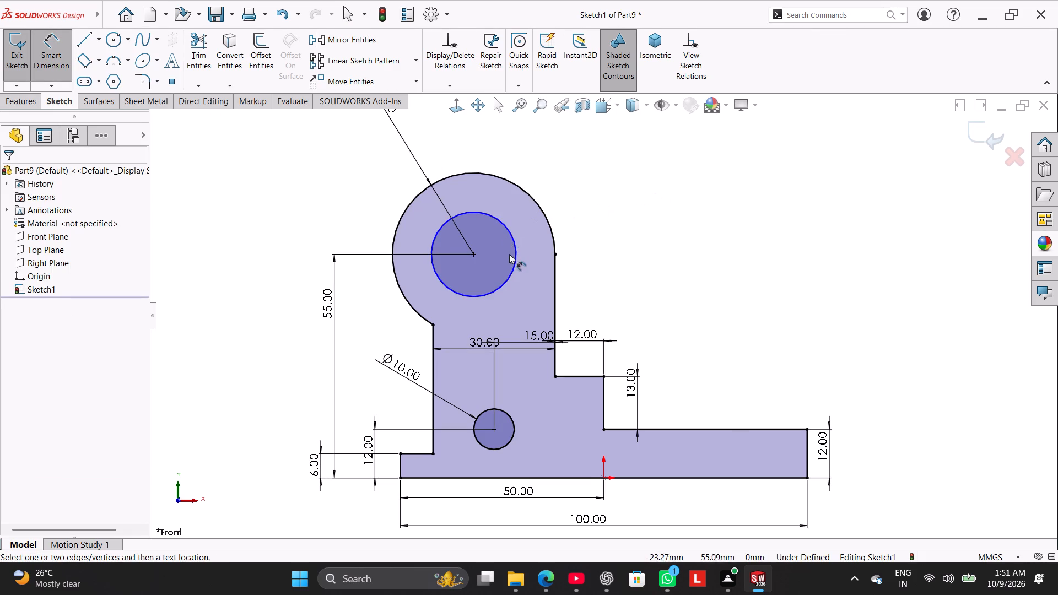
scroll(498, 218, up, 2)
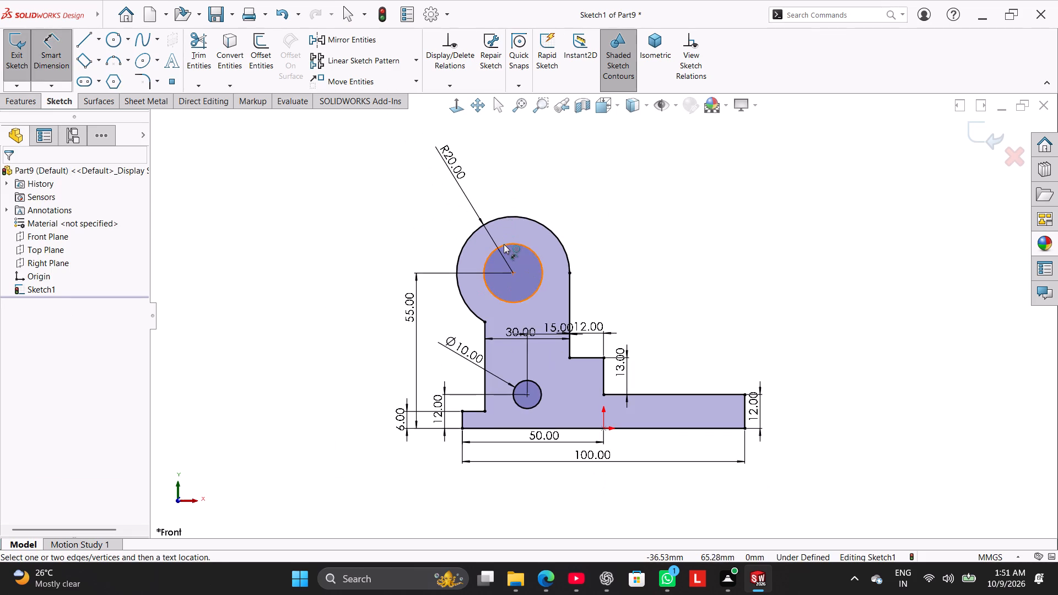
click(510, 244)
click(622, 182)
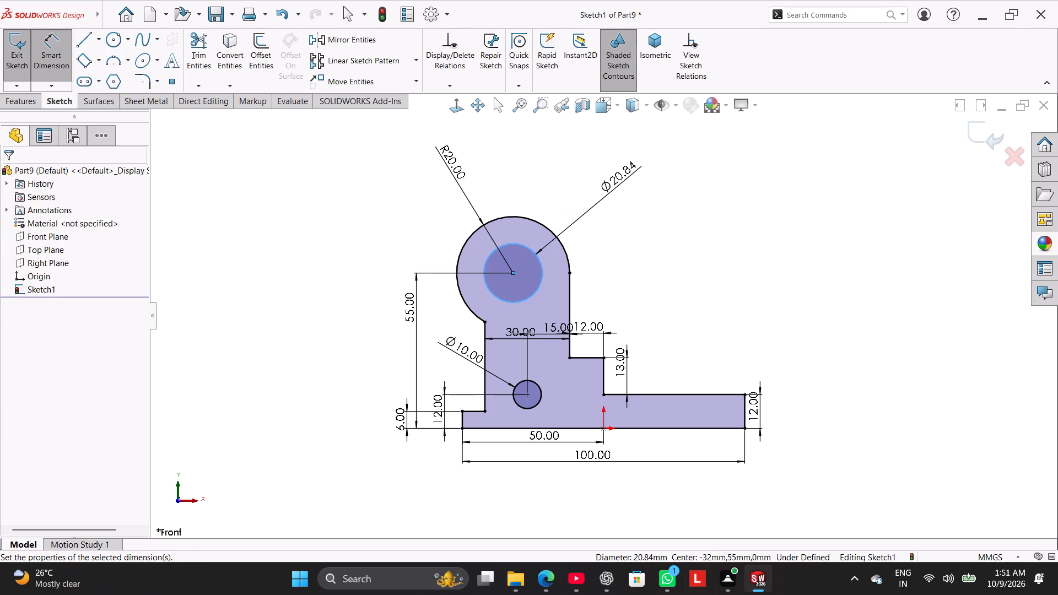
text(18)
key(Return)
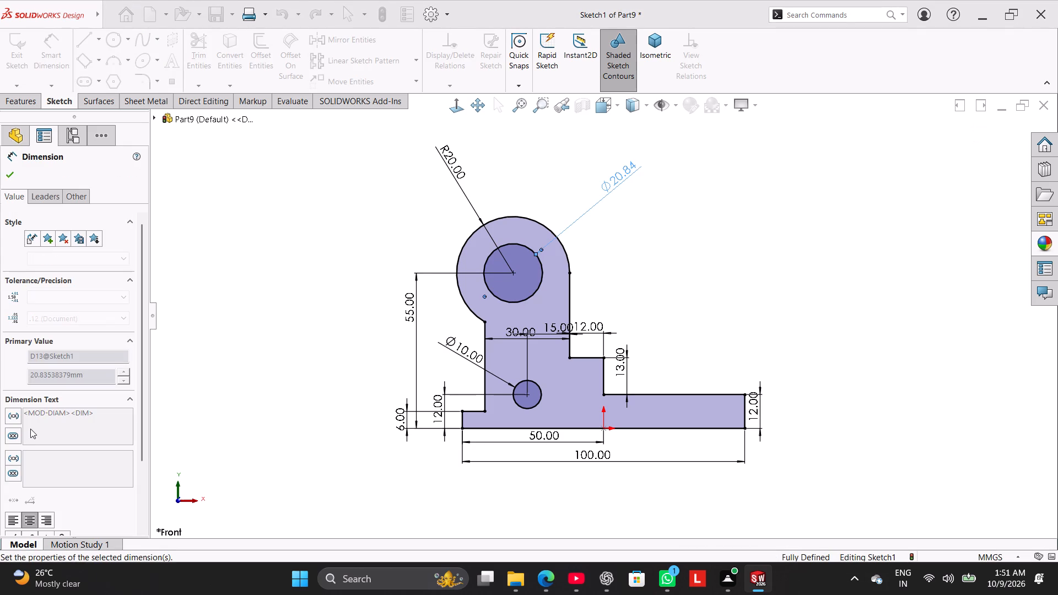
End dimensioning of the fully dimensioned profile sketch.
right_click(776, 354)
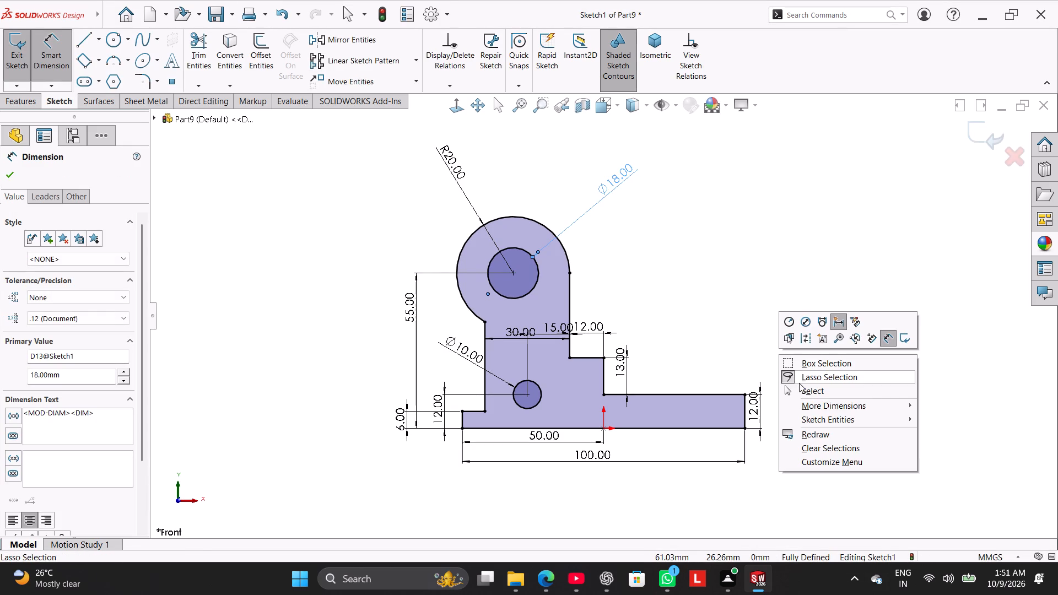
click(800, 386)
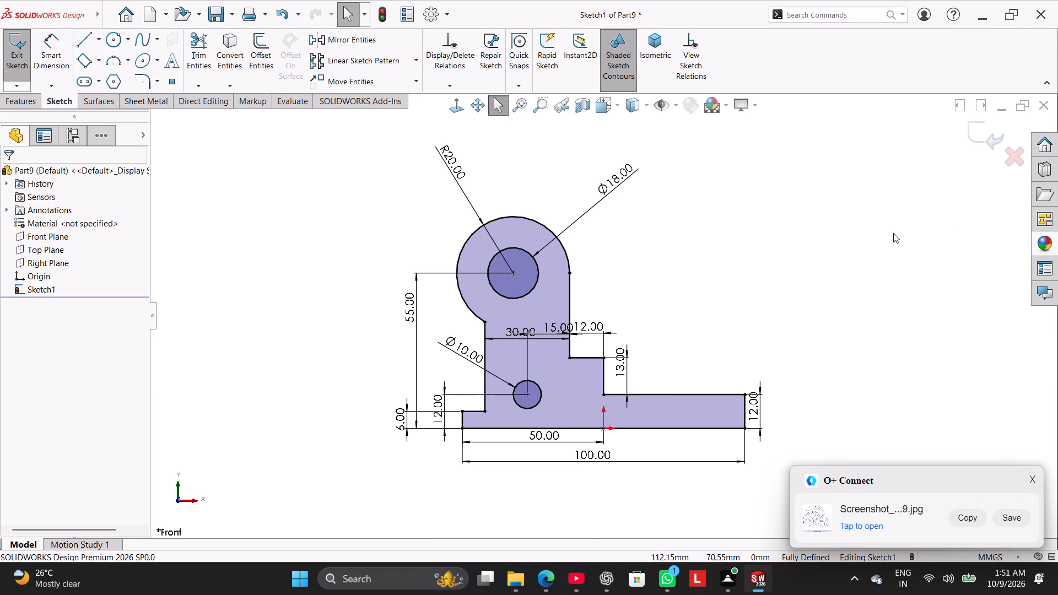
click(757, 257)
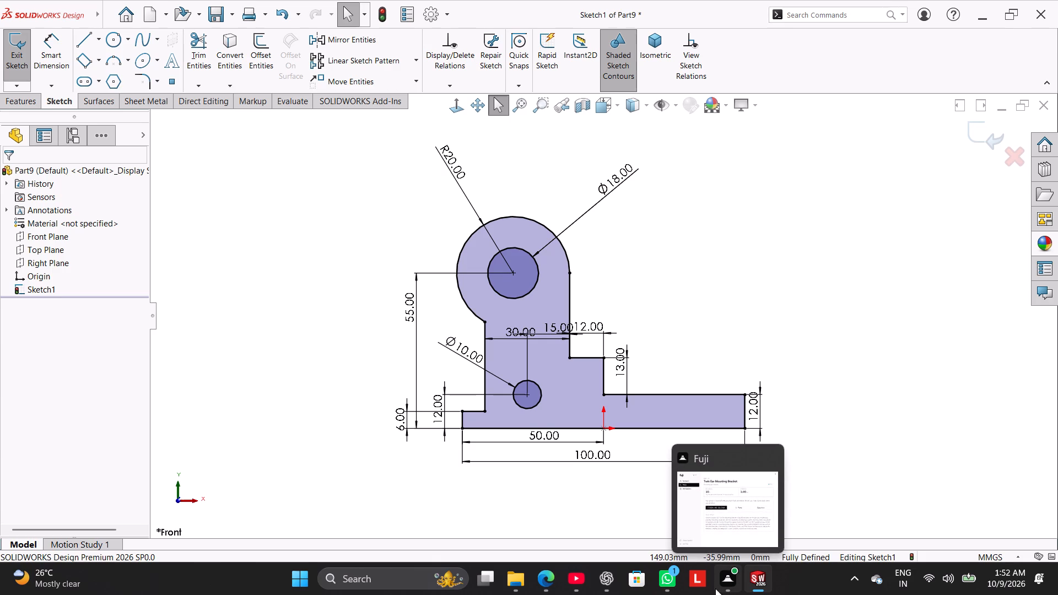
click(747, 300)
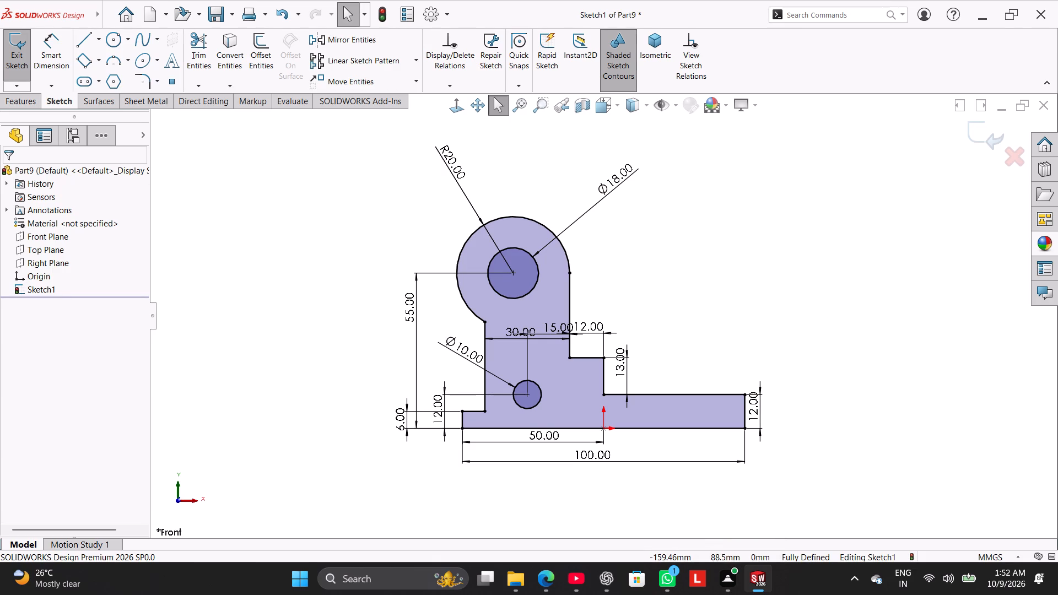
Extrude the profile sketch as a boss with a Mid Plane end condition and 60 mm depth, and show it in isometric view.
click(18, 98)
click(19, 58)
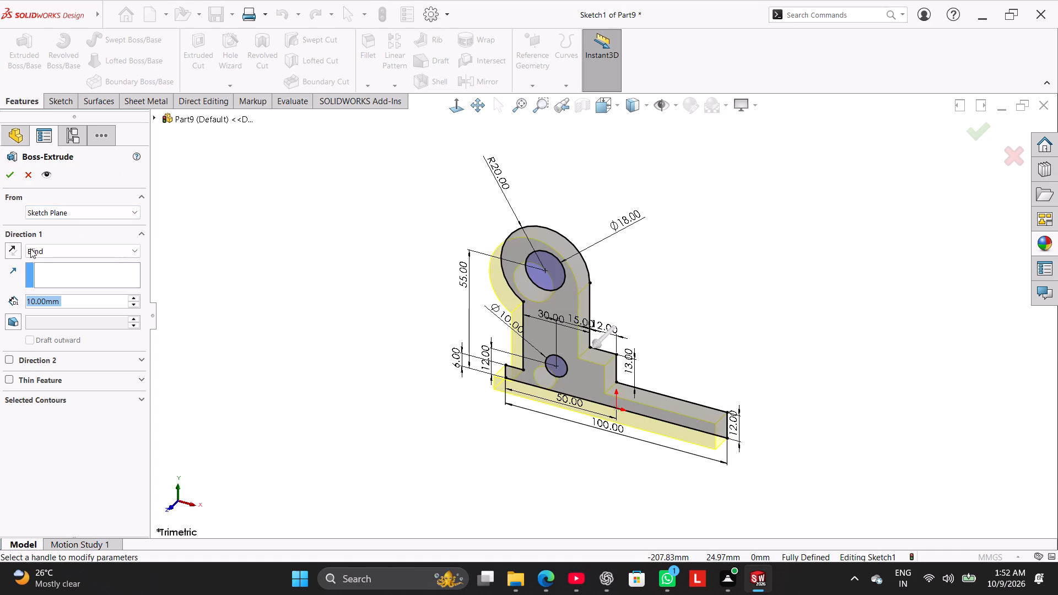
click(47, 246)
click(62, 308)
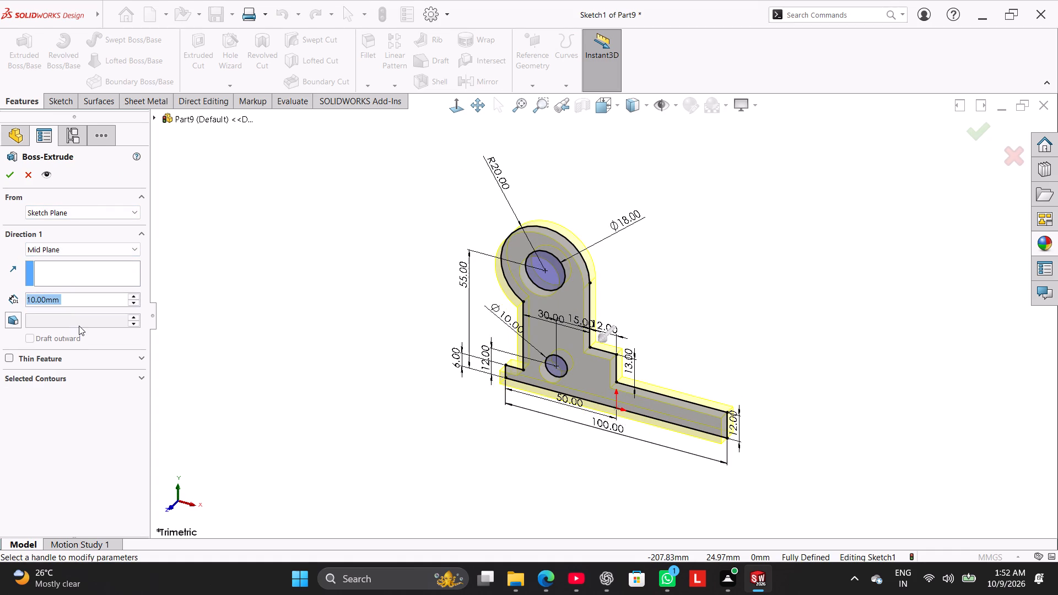
double_click(86, 301)
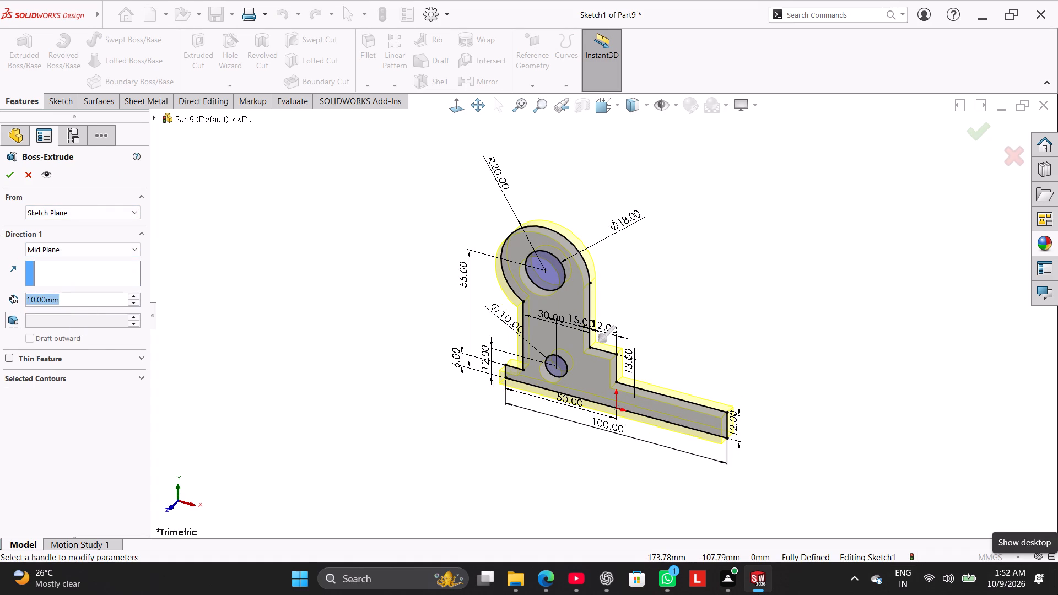
key(6)
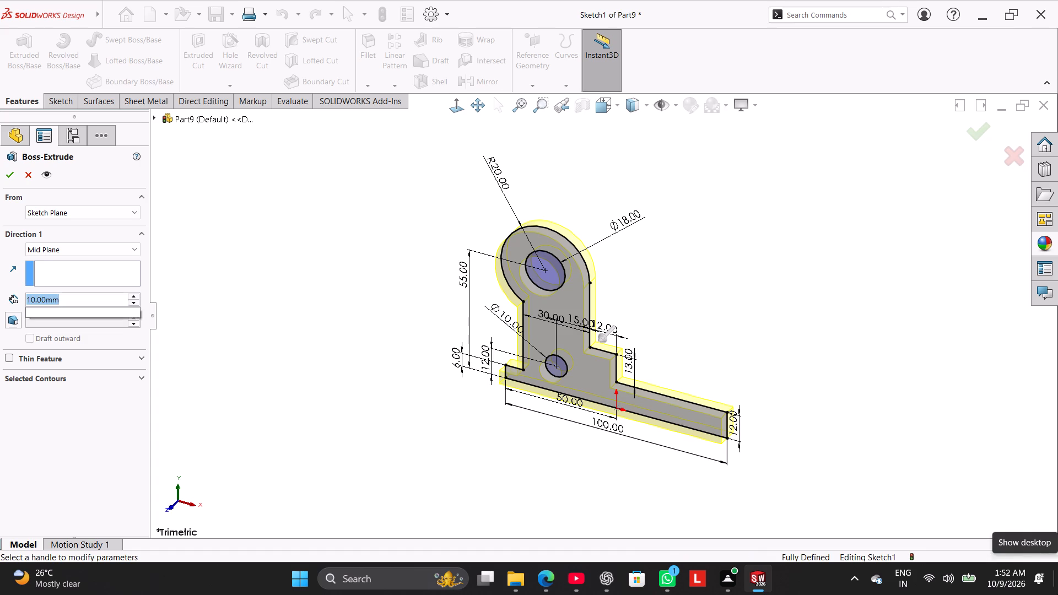
key(0)
key(Return)
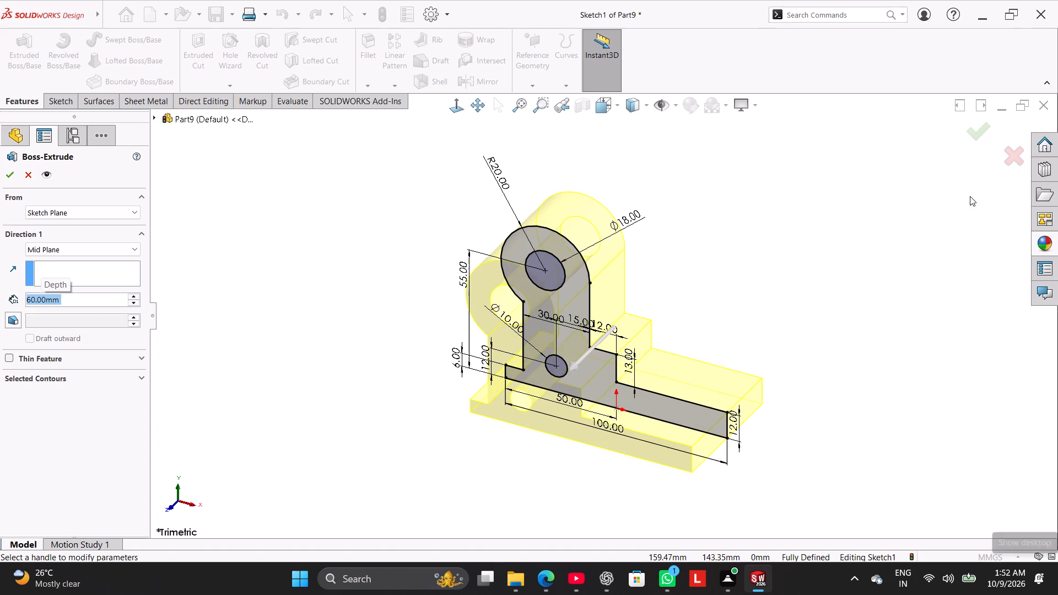
click(6, 176)
right_drag(224, 295, 628, 149)
click(279, 279)
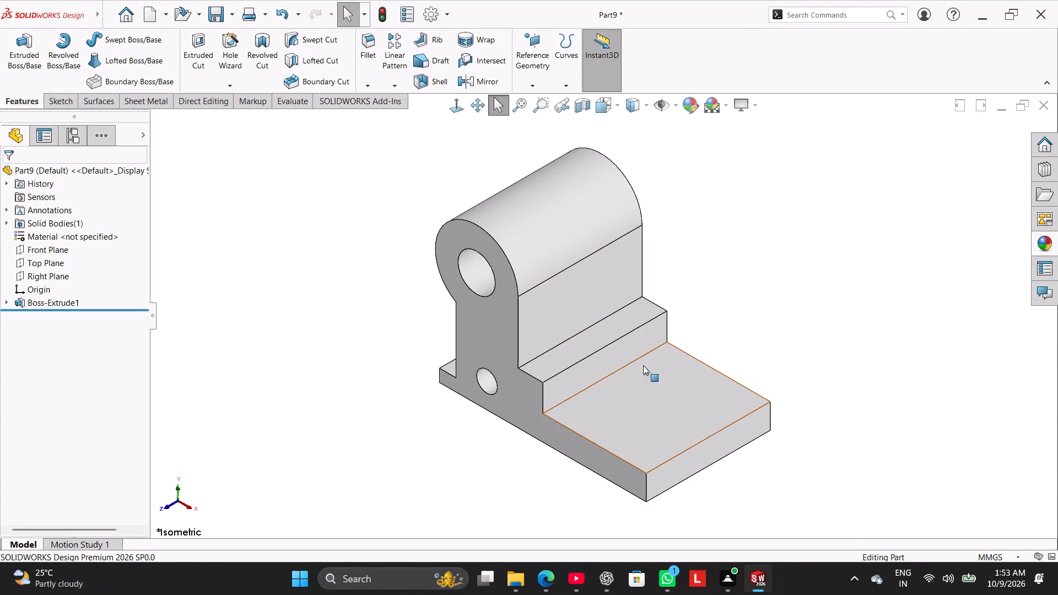
Add a full round fillet to the base's free end, using its end face as center and the two opposite profile faces as sides.
click(367, 84)
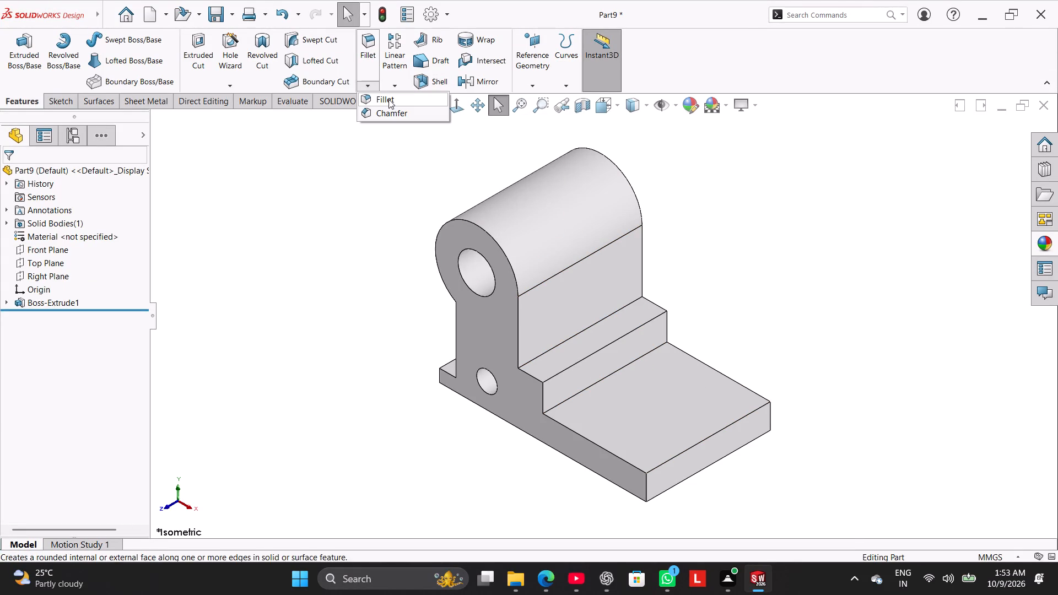
click(390, 96)
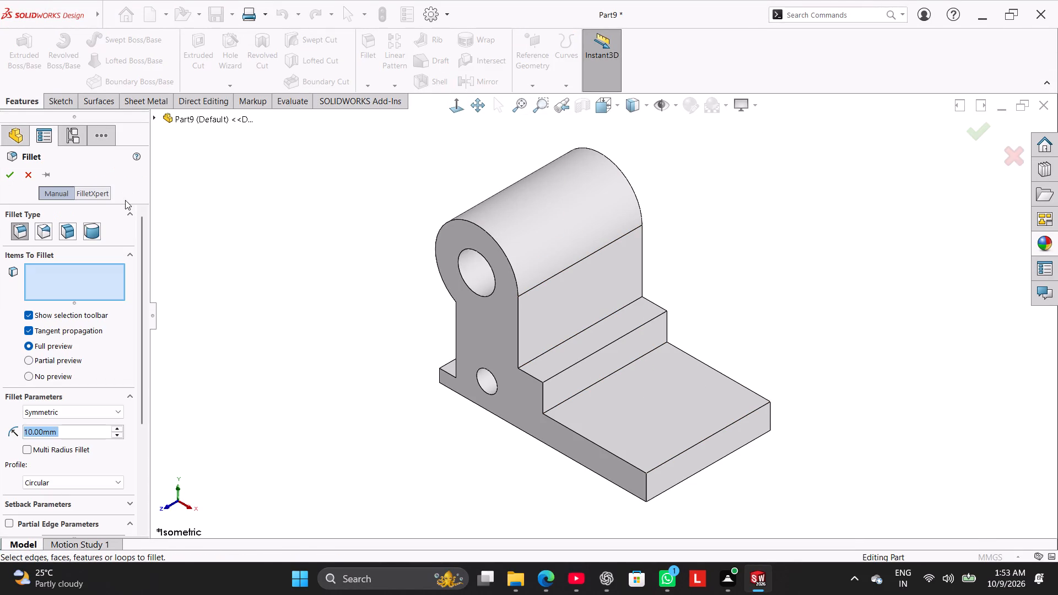
click(90, 228)
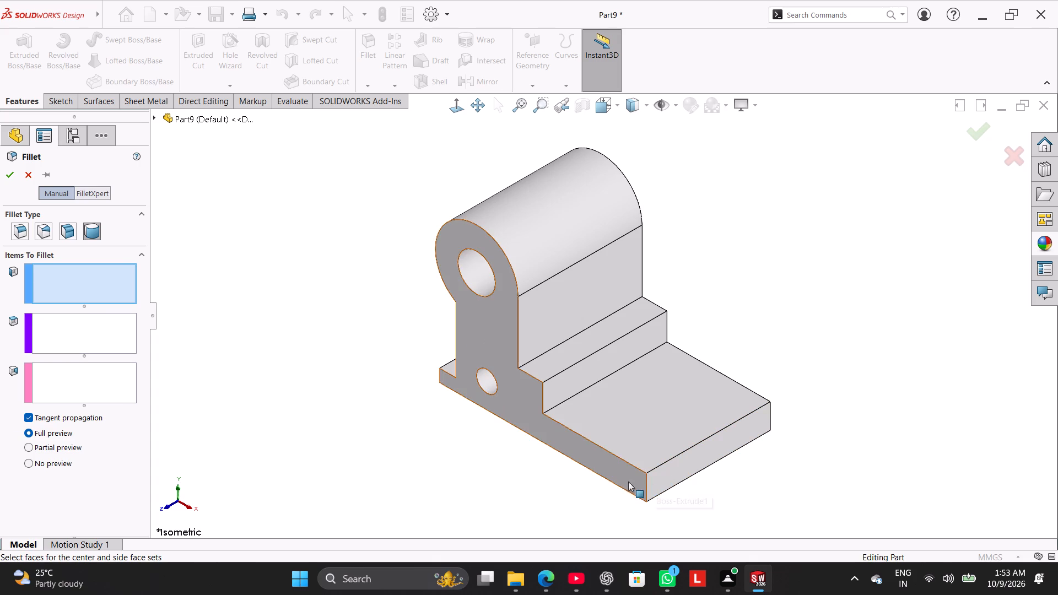
click(618, 474)
click(107, 332)
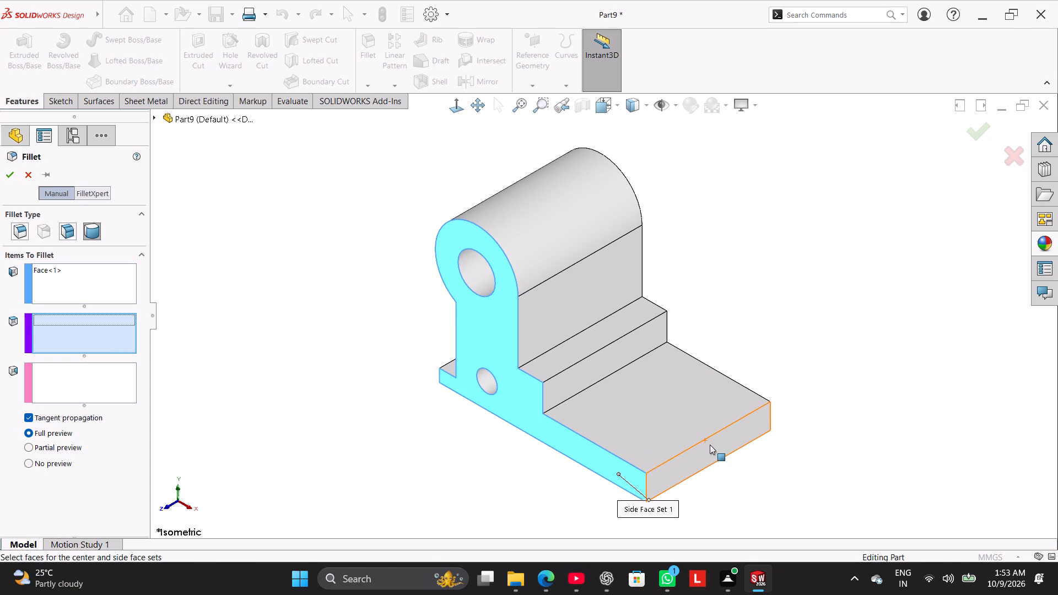
click(710, 449)
click(102, 381)
middle_drag(830, 308, 792, 357)
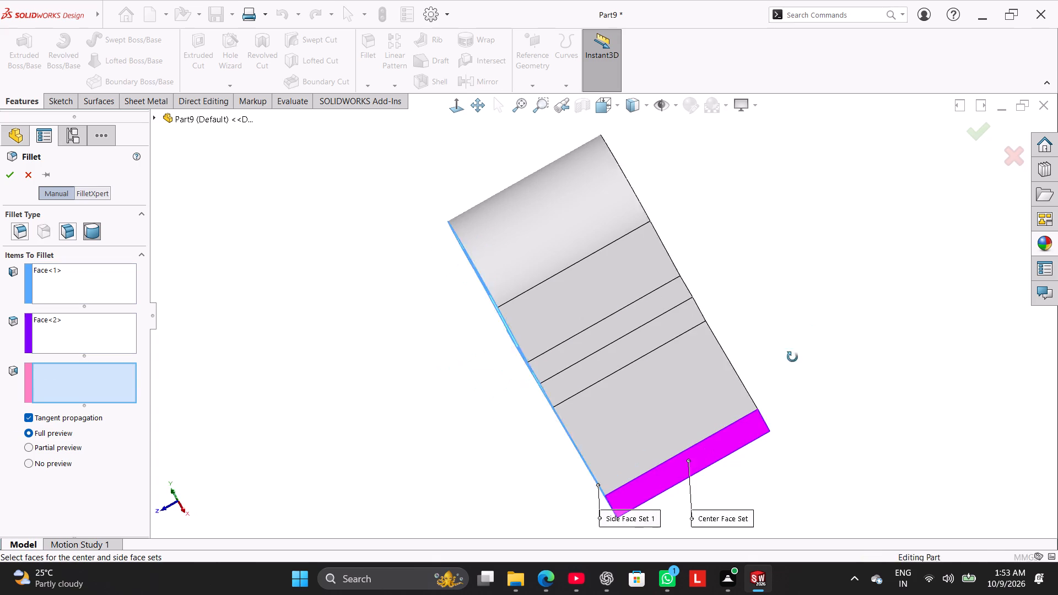
middle_drag(792, 357, 774, 412)
click(746, 383)
middle_drag(533, 438, 565, 402)
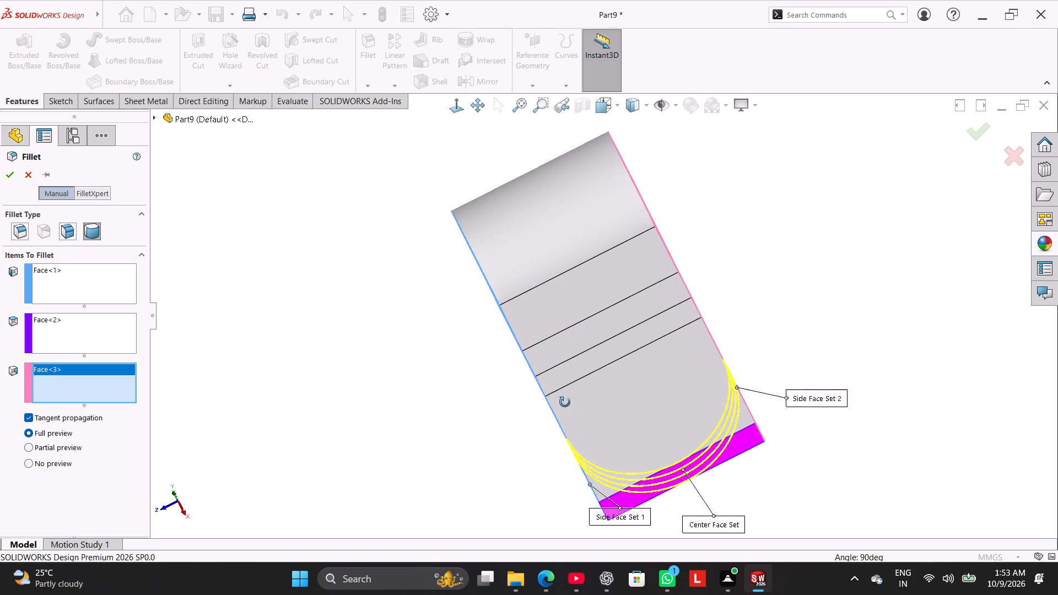
middle_drag(565, 402, 569, 391)
click(11, 176)
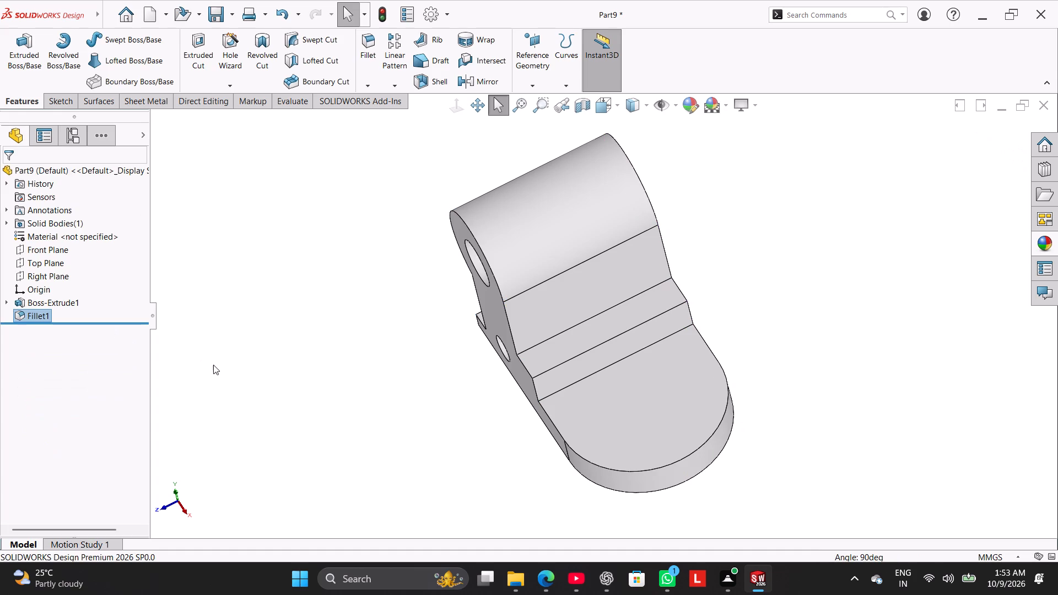
click(213, 365)
right_drag(257, 404, 415, 295)
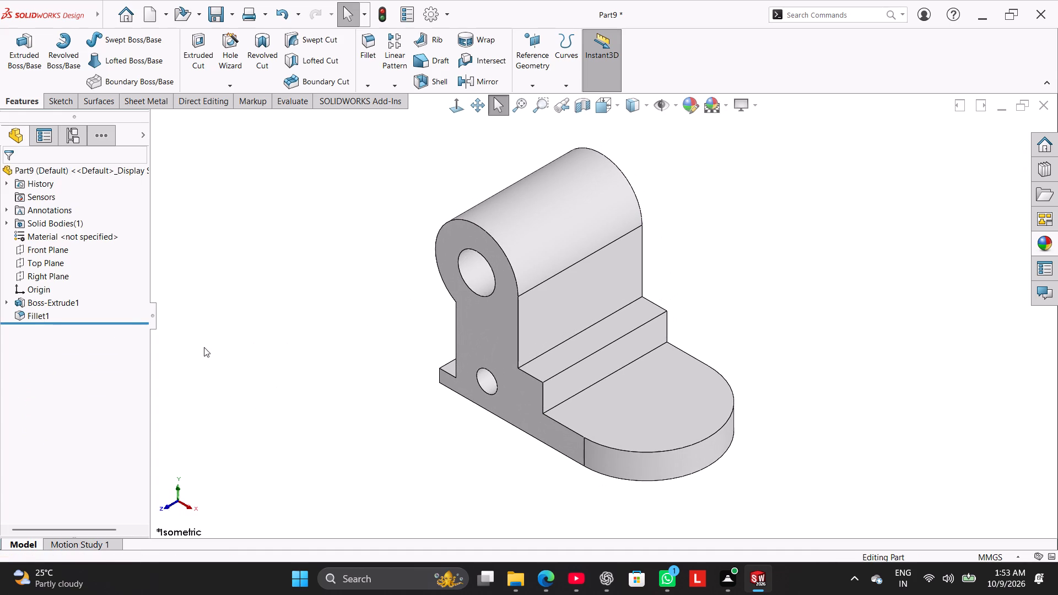
click(203, 349)
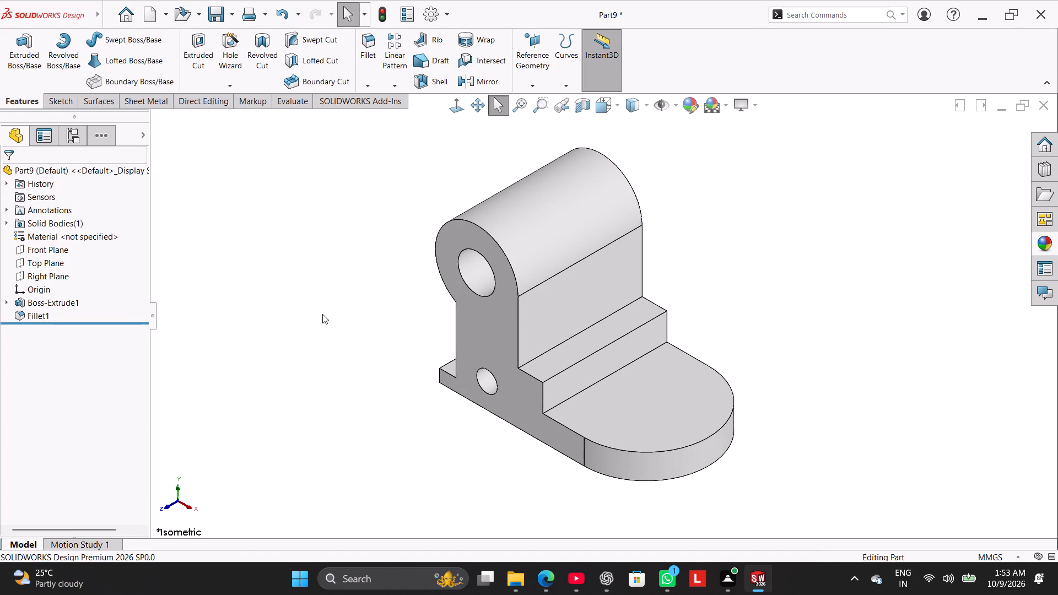
On the base's top face beside the step, sketch a circle of about 17 mm diameter centered on the rounded end's arc center.
right_click(662, 389)
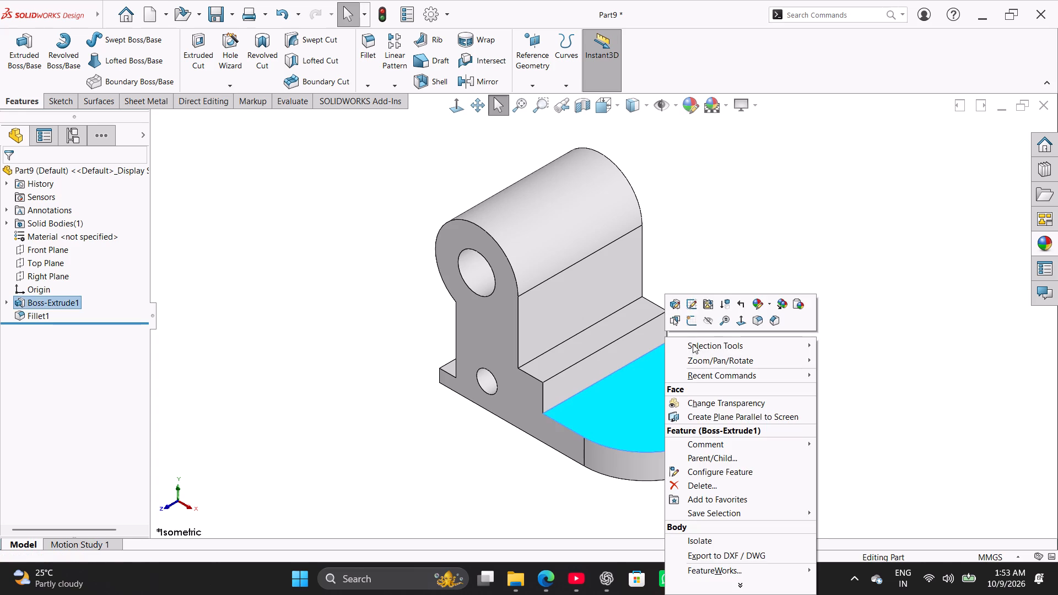
click(695, 321)
click(285, 252)
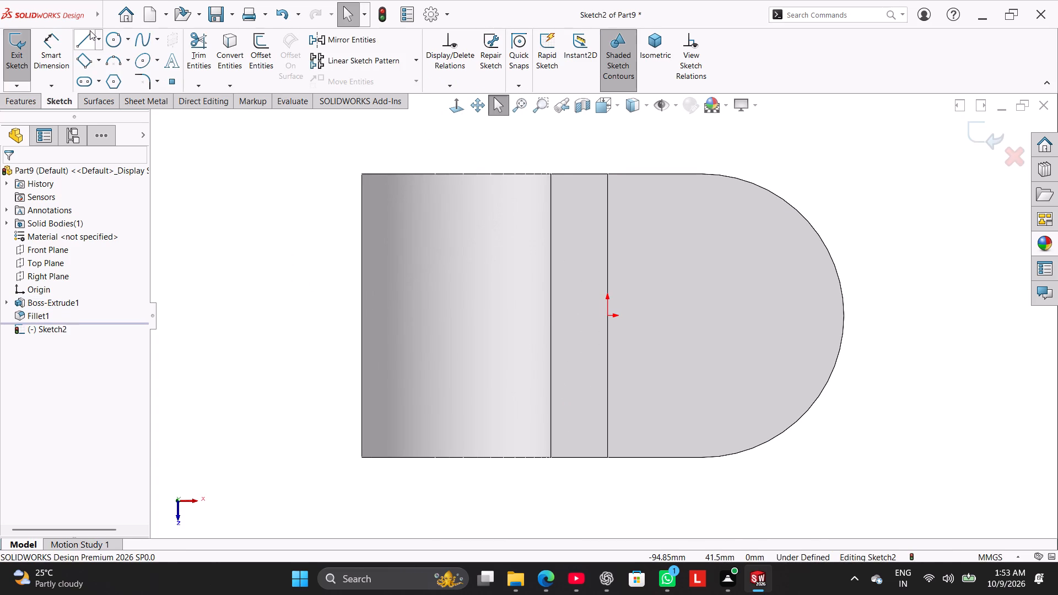
drag(115, 36, 120, 41)
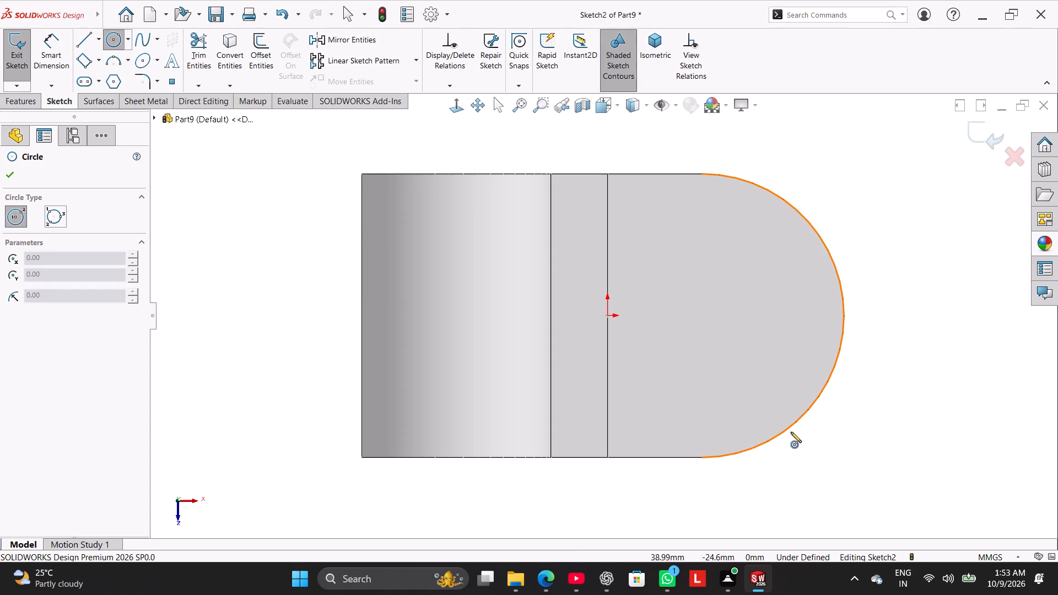
click(699, 315)
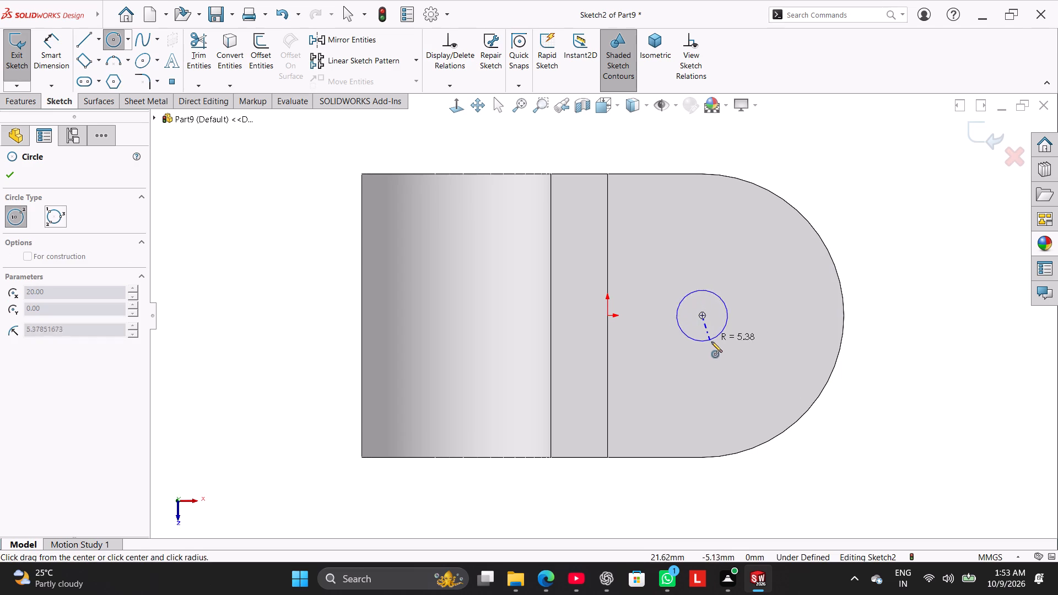
click(719, 351)
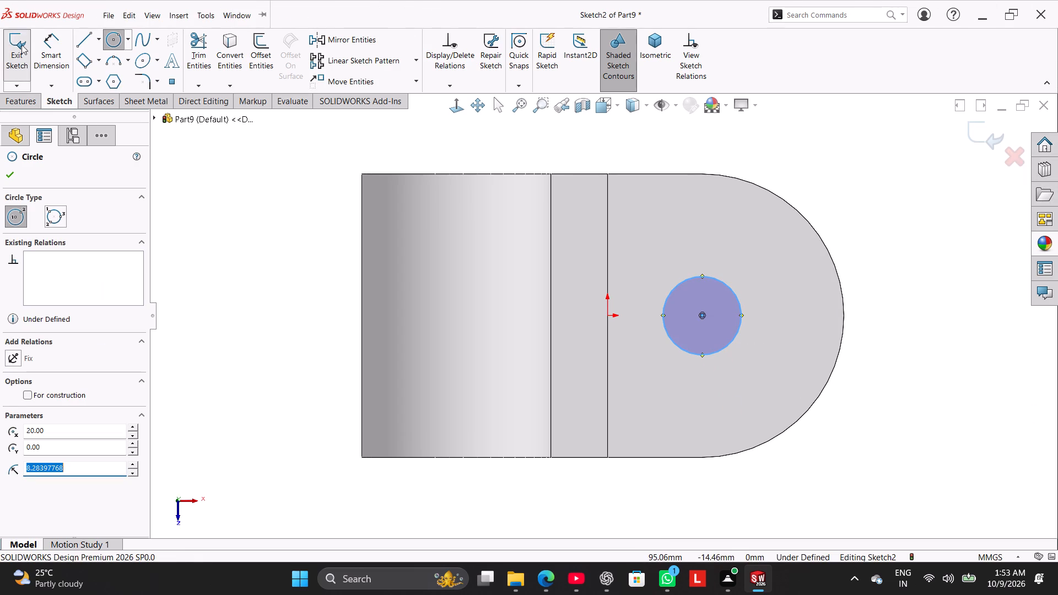
Dimension the new circle's diameter as 16 mm.
click(42, 45)
click(683, 282)
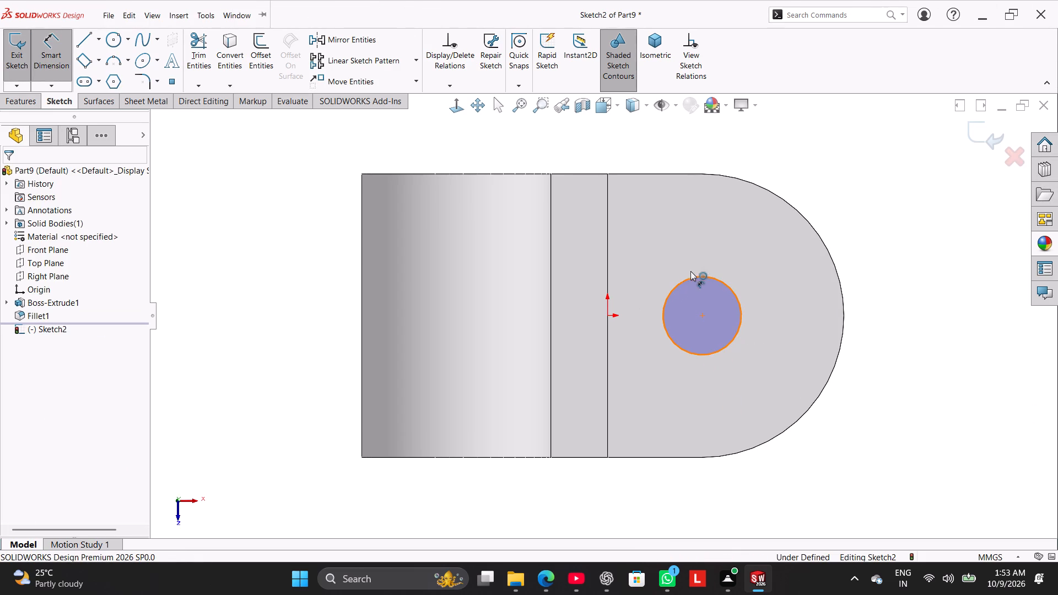
click(838, 167)
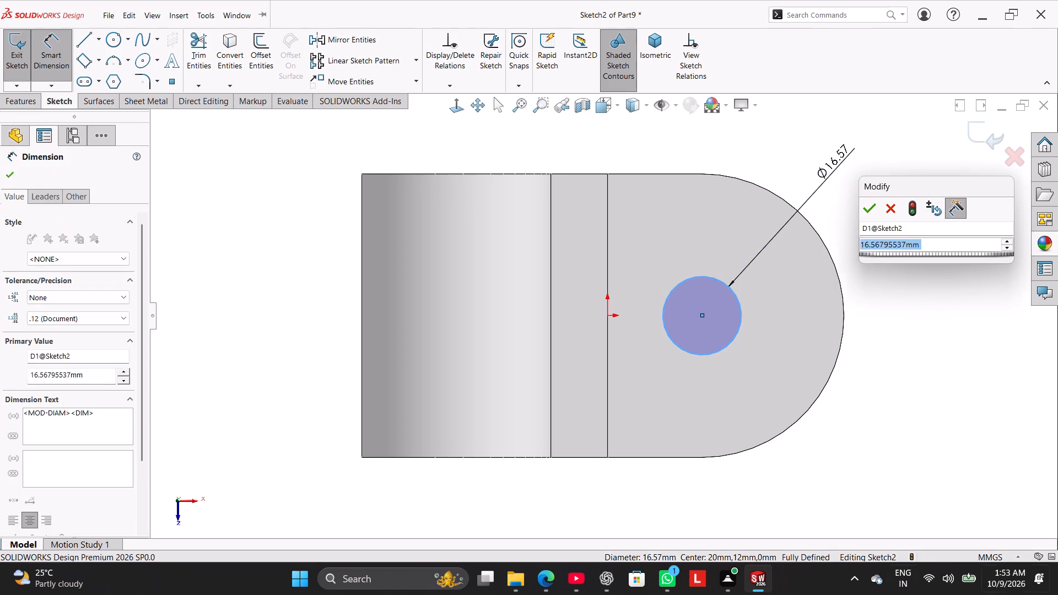
text(16)
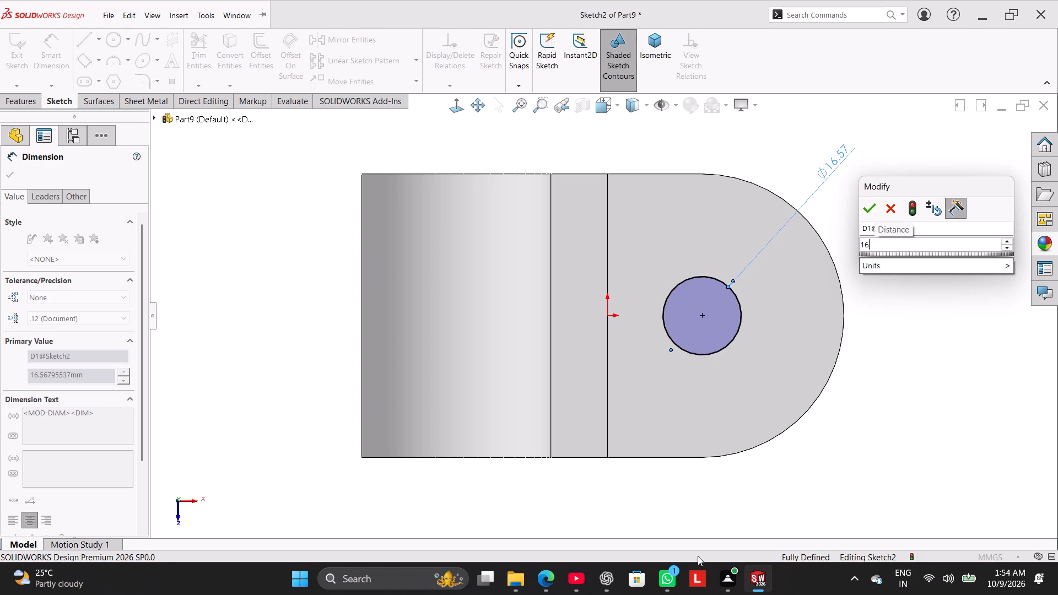
key(Return)
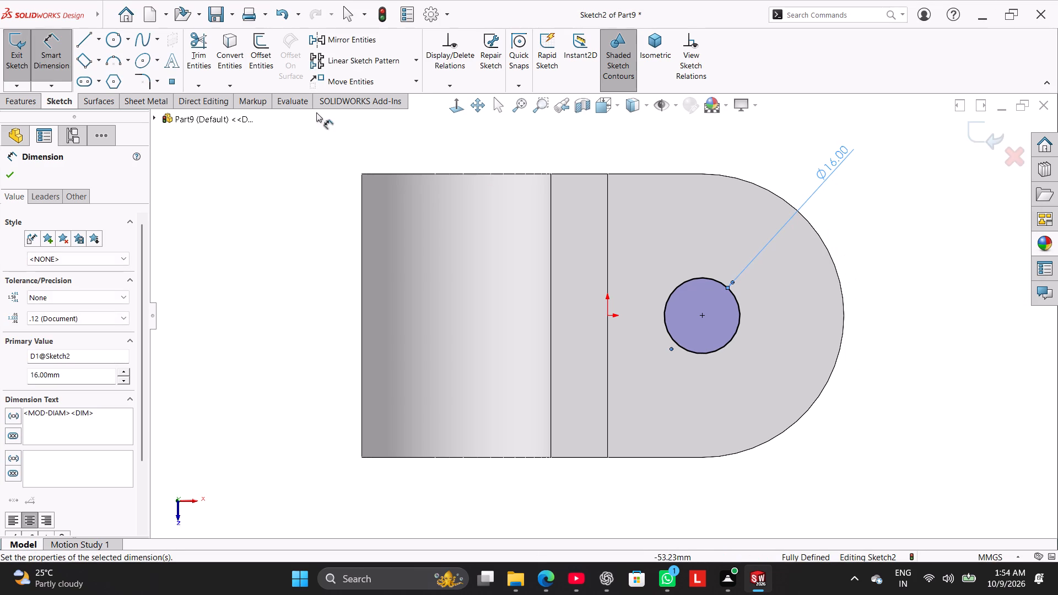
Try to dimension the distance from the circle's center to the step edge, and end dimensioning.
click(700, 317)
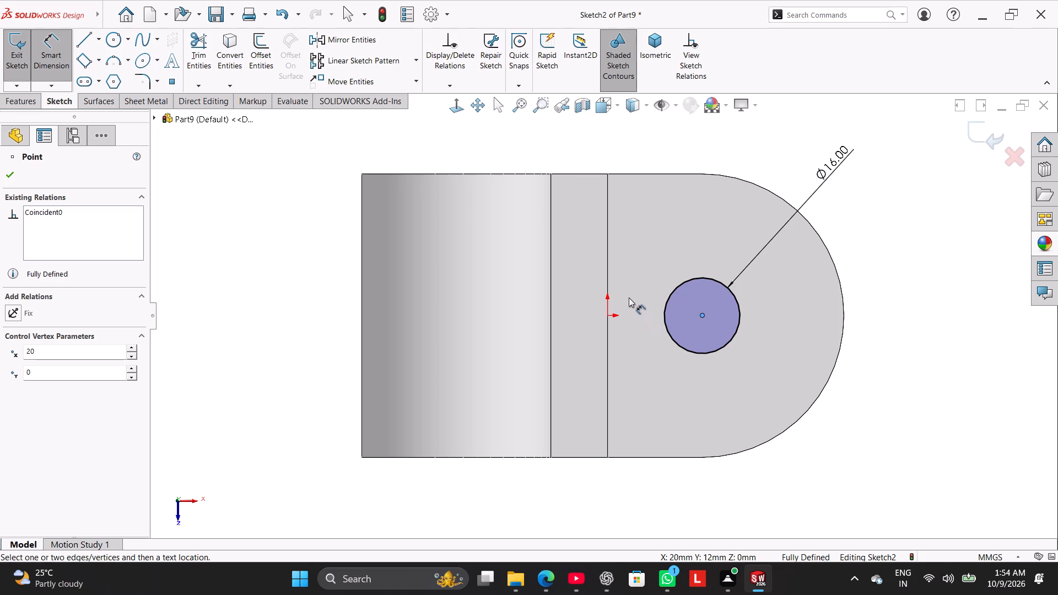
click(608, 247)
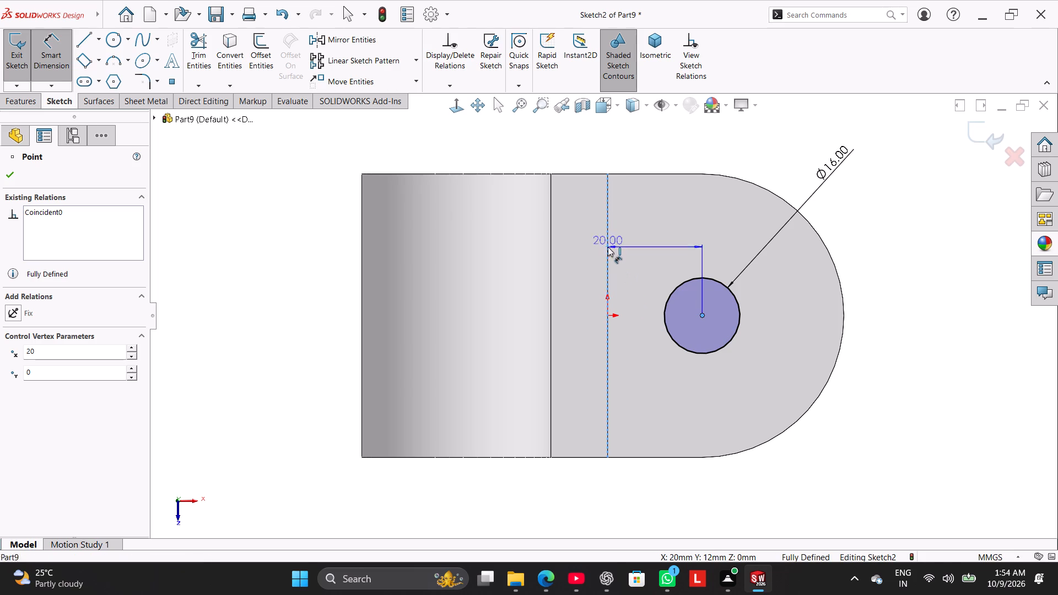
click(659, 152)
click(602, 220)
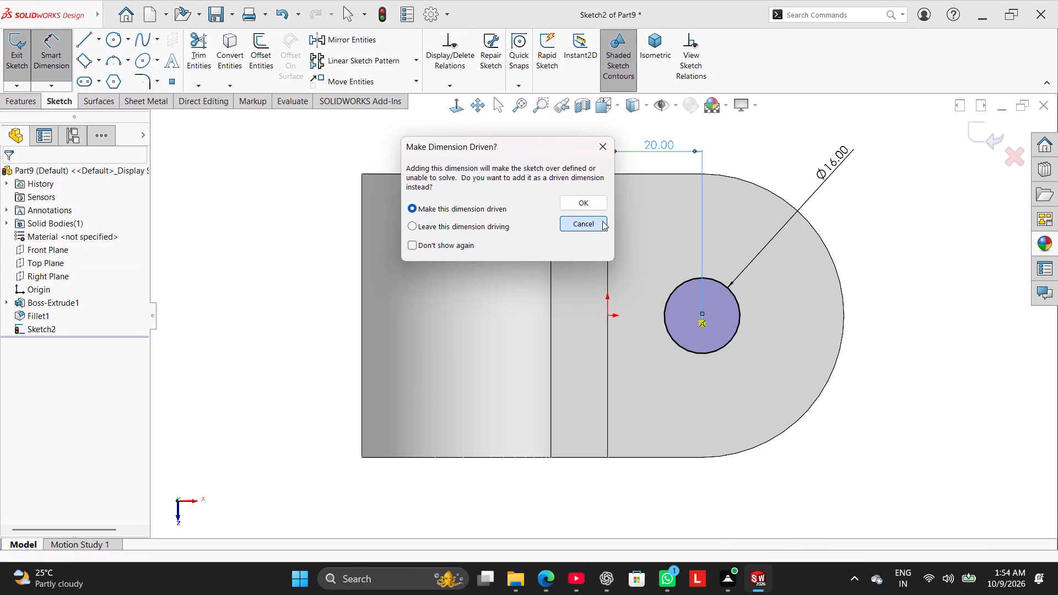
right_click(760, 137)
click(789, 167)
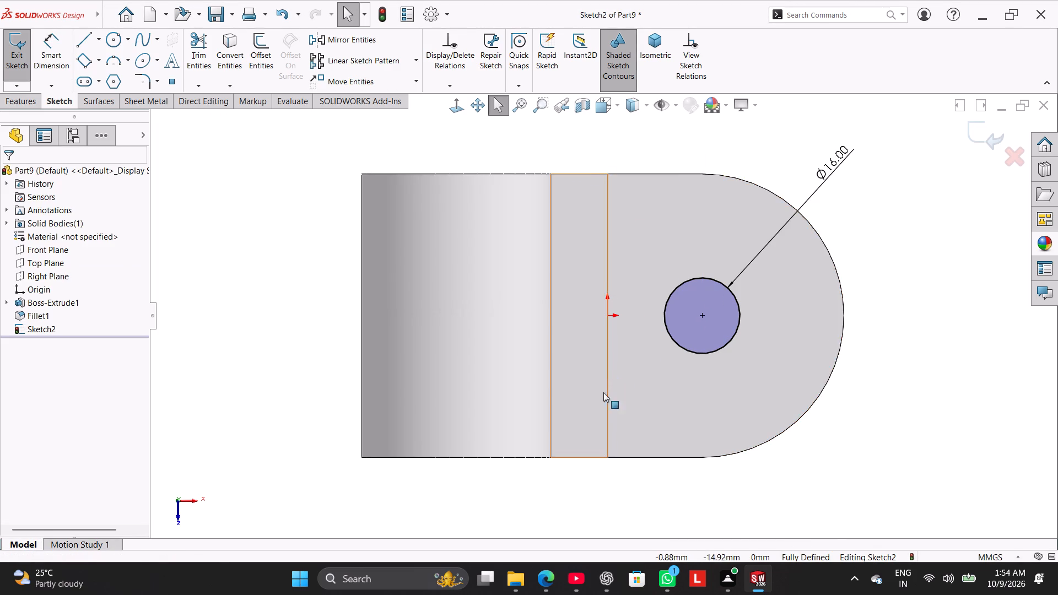
Cut the 16 mm circle through the base with an Extruded Cut set to Through All.
middle_drag(636, 439, 640, 311)
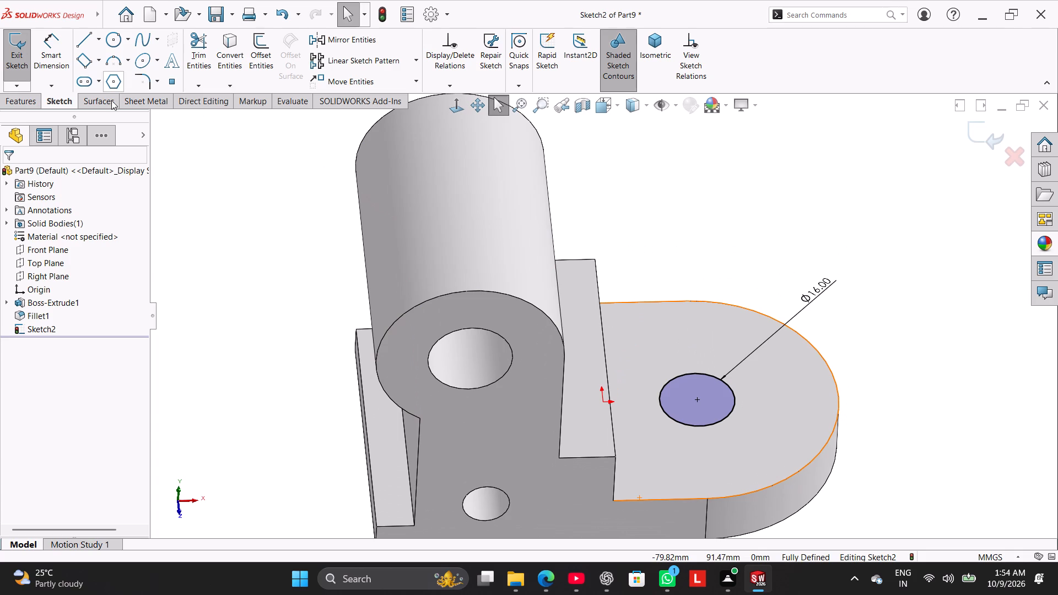
click(21, 105)
click(190, 57)
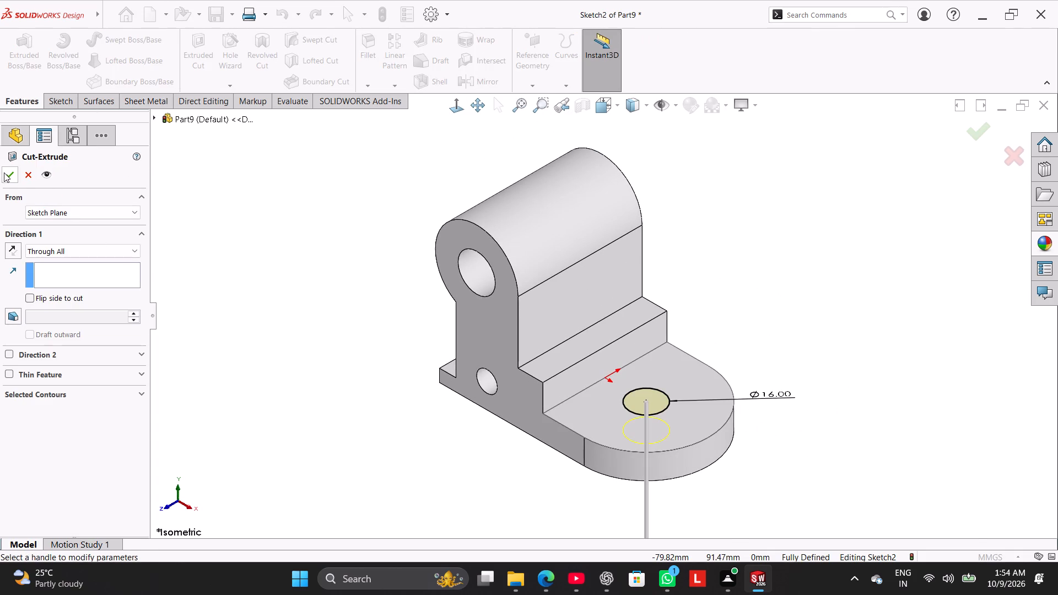
click(4, 172)
Edit the 16 mm hole's Extruded Cut in the base and change its end condition to Up To Next.
right_click(45, 328)
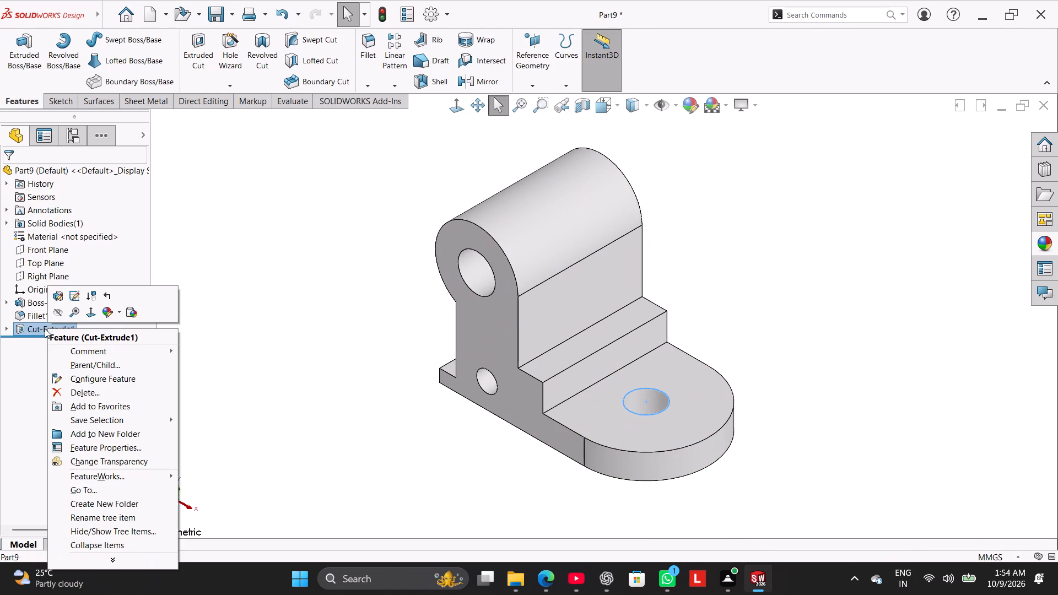
click(56, 295)
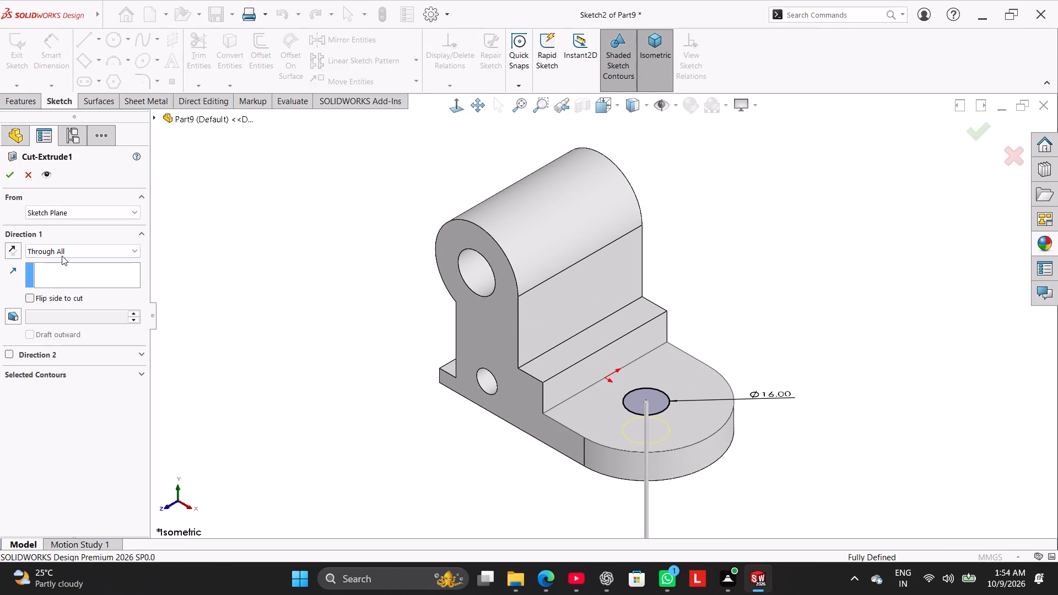
click(62, 253)
click(69, 291)
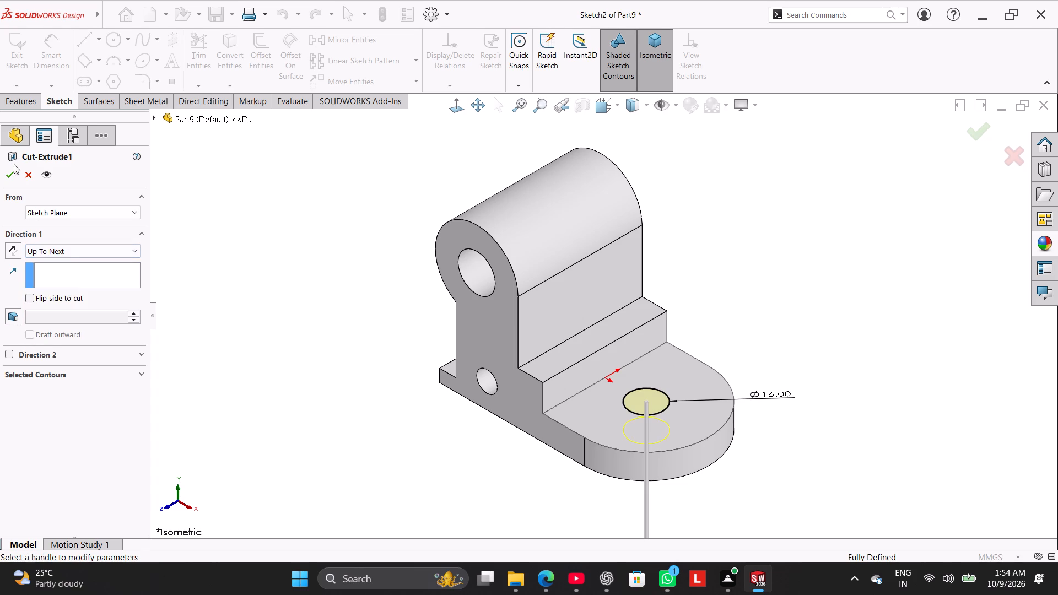
click(14, 171)
click(219, 263)
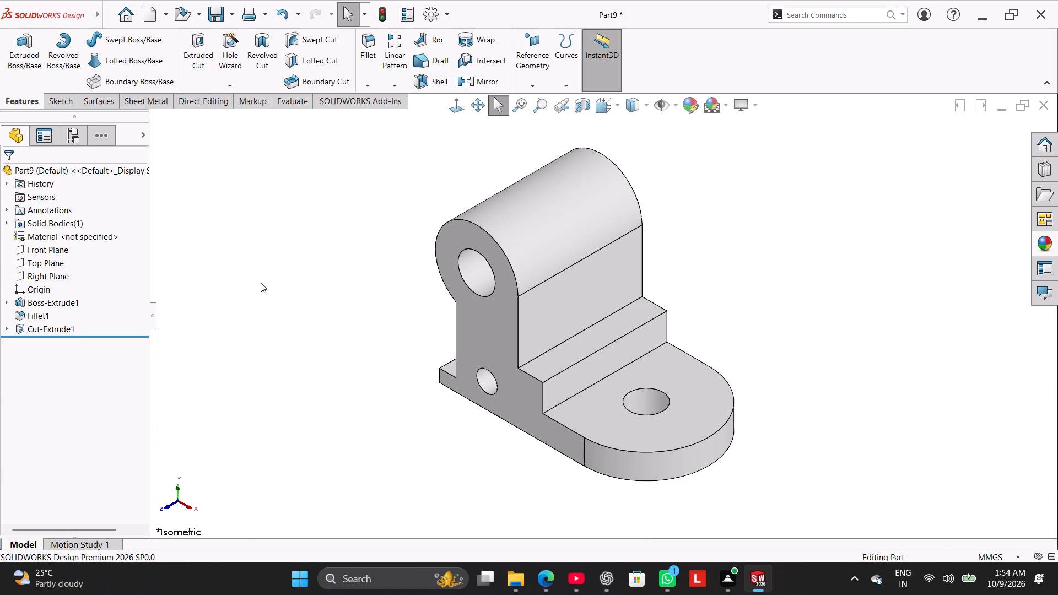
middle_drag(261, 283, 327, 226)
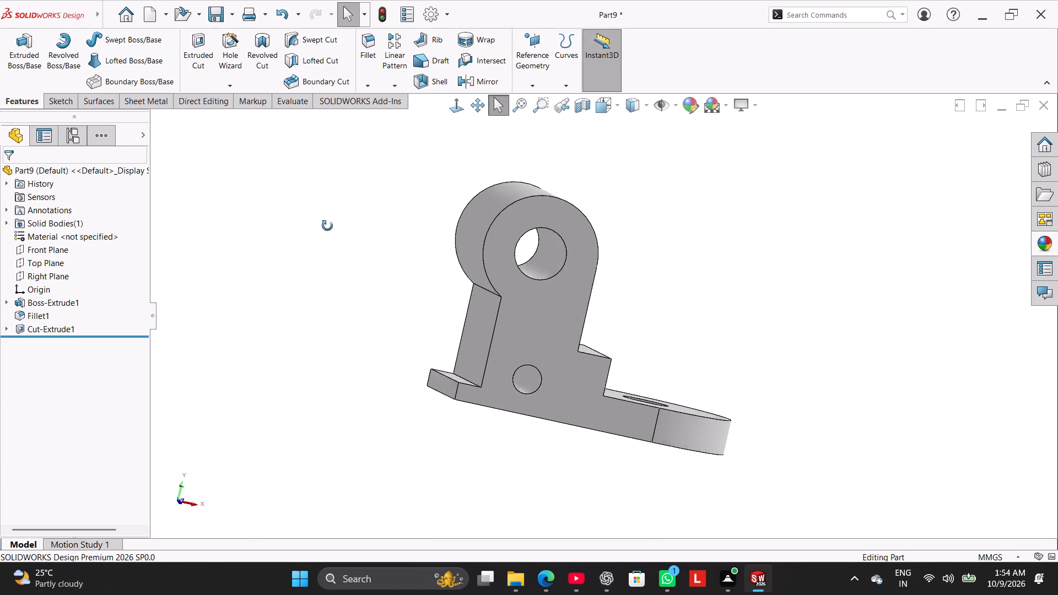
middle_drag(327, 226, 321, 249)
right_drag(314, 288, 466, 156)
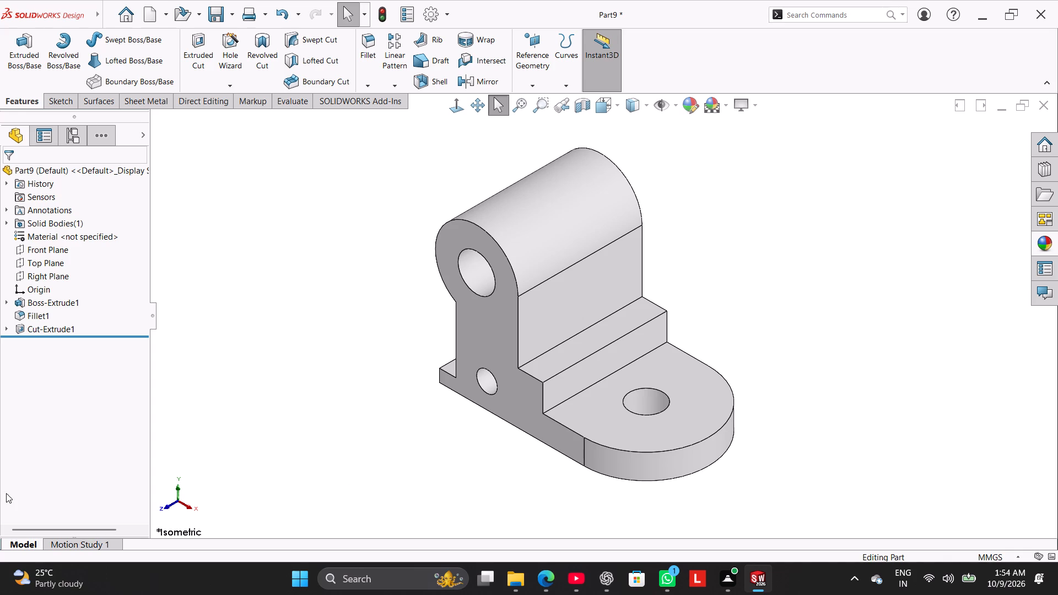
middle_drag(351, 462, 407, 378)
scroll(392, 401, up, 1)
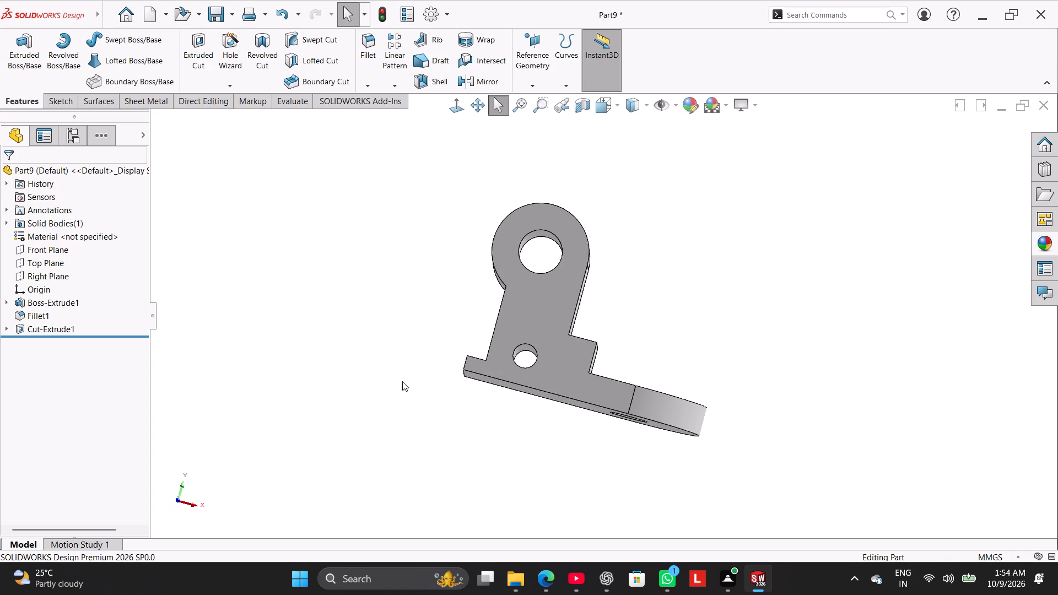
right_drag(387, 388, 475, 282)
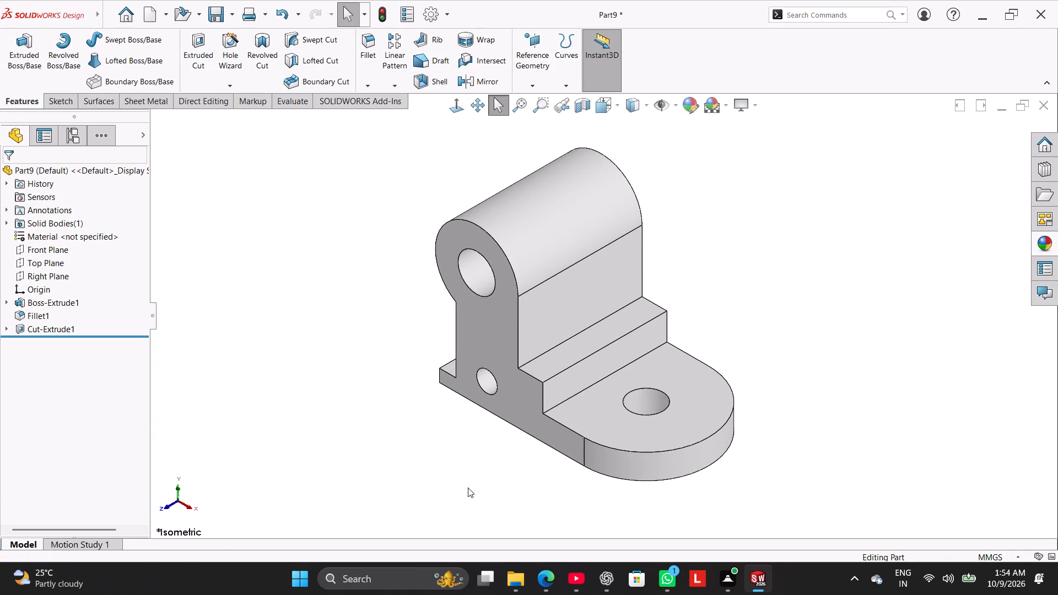
Start a sketch on the vertical face of the step above the rounded base, viewed normal to the face.
right_click(617, 361)
click(645, 326)
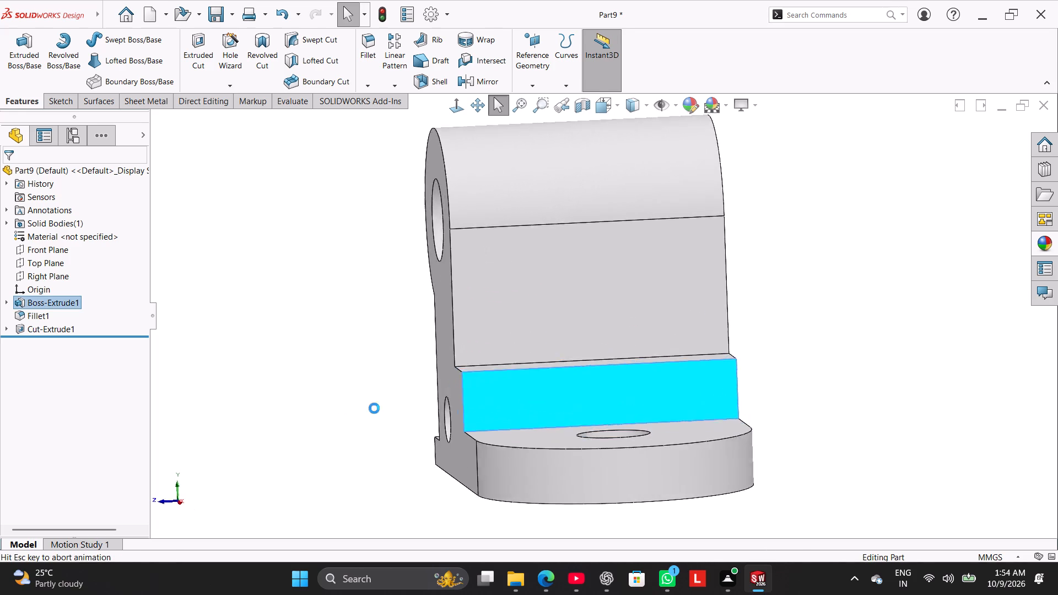
click(334, 400)
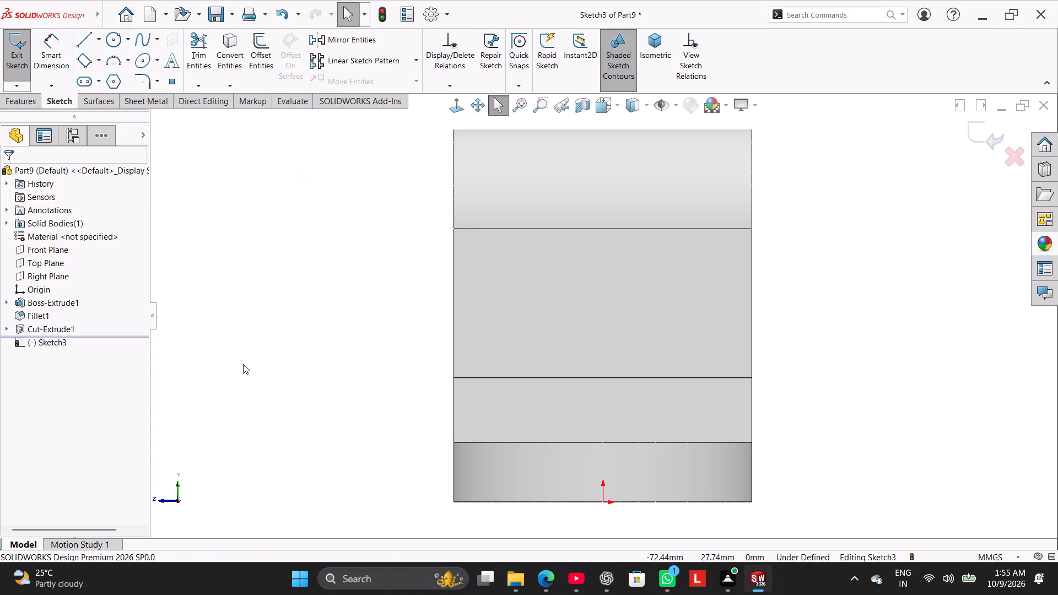
middle_drag(258, 385, 276, 431)
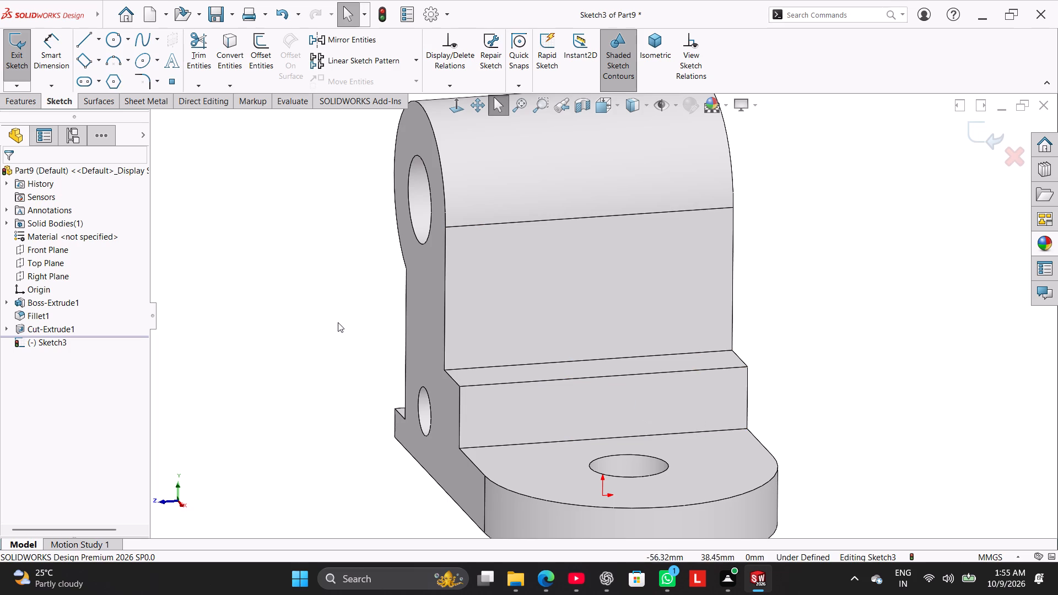
click(449, 105)
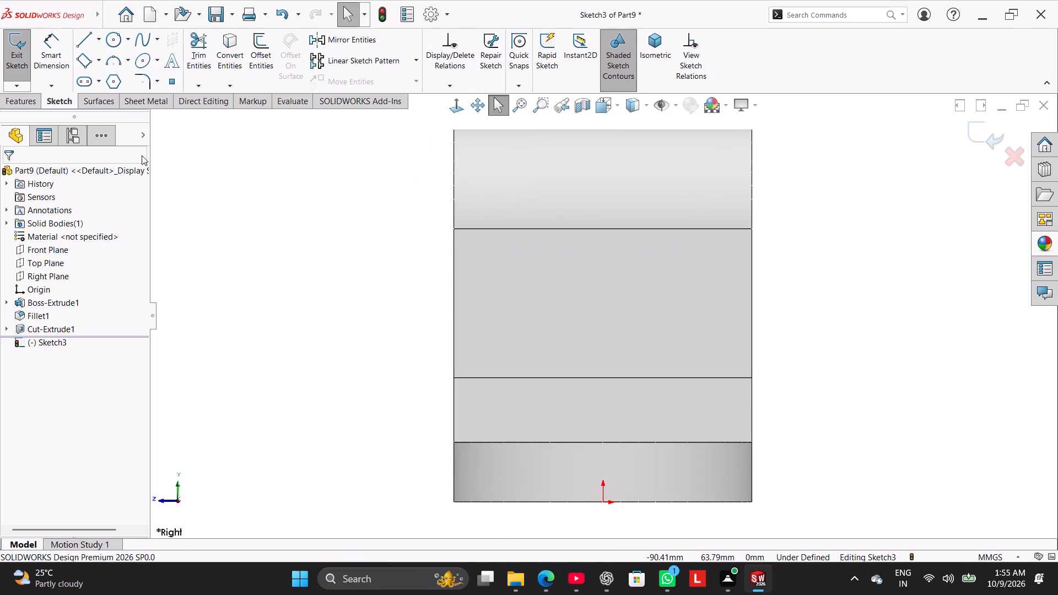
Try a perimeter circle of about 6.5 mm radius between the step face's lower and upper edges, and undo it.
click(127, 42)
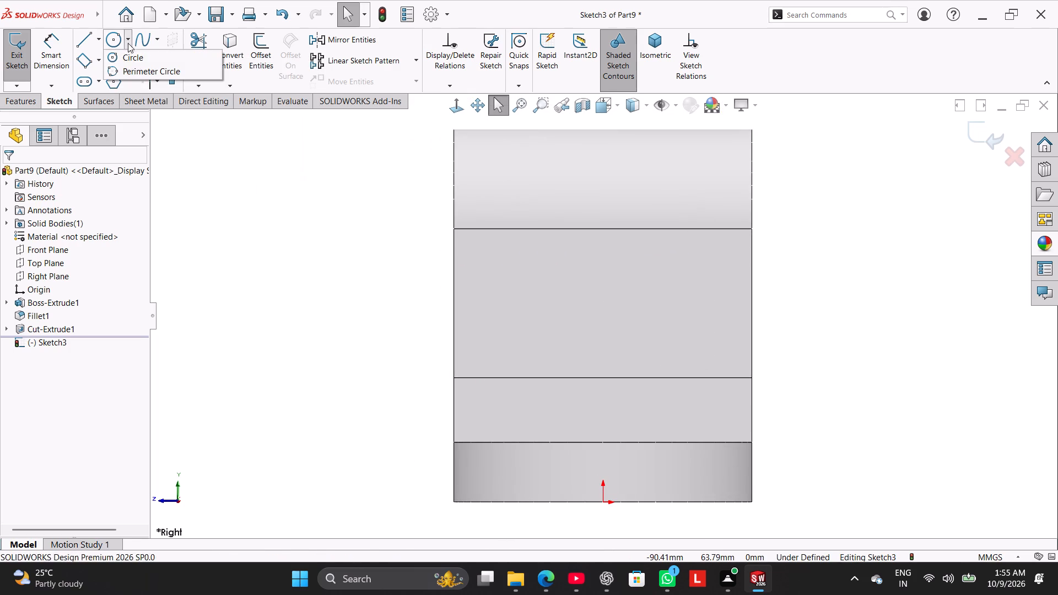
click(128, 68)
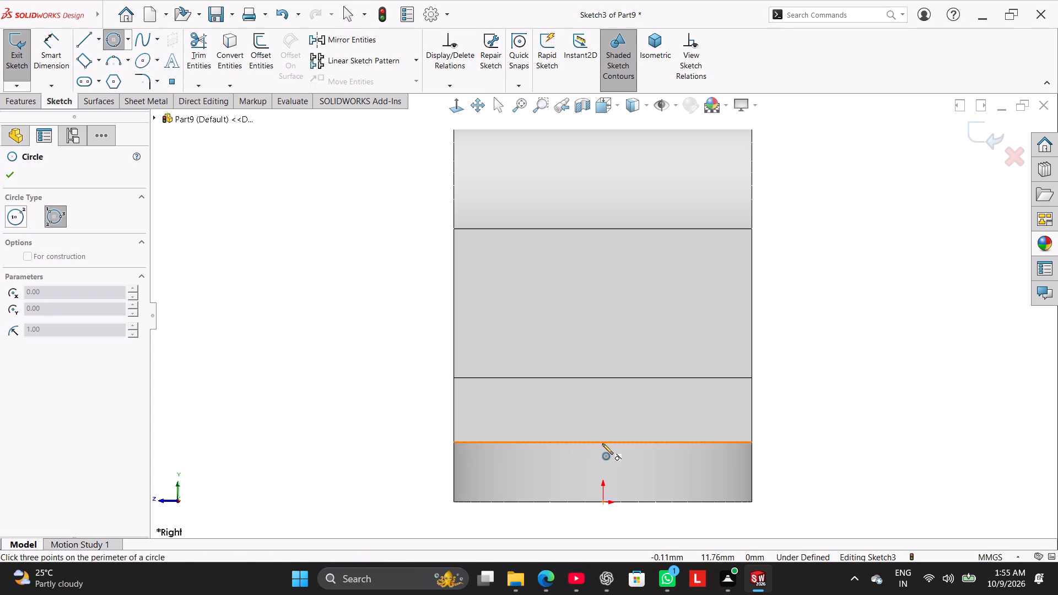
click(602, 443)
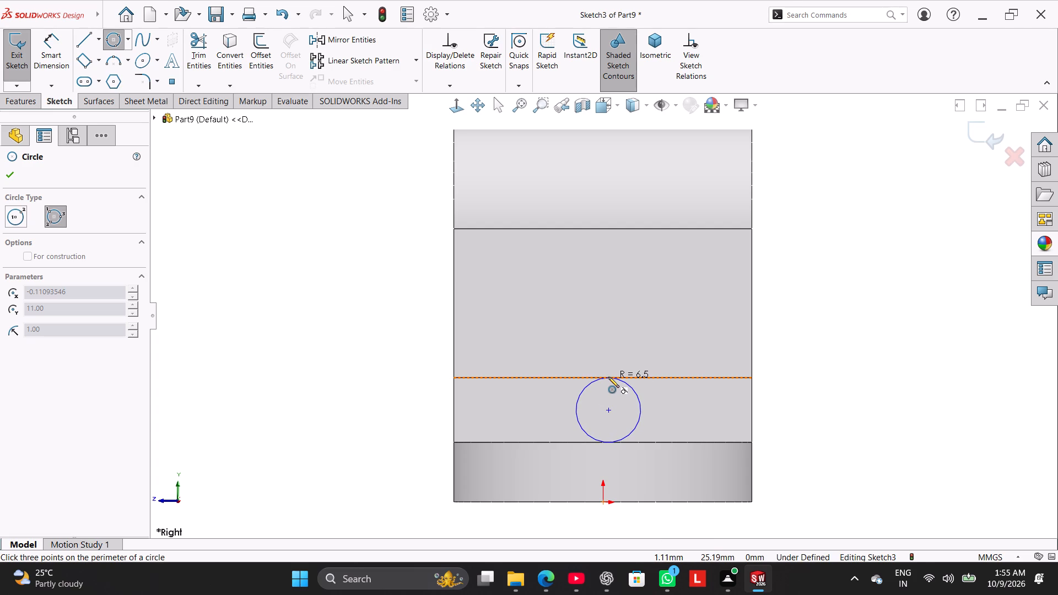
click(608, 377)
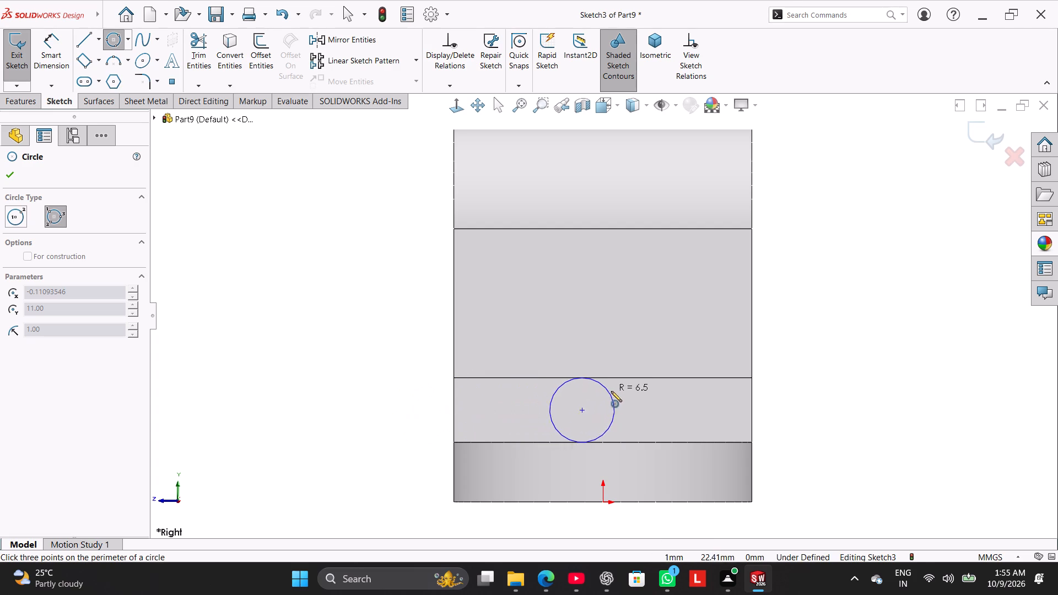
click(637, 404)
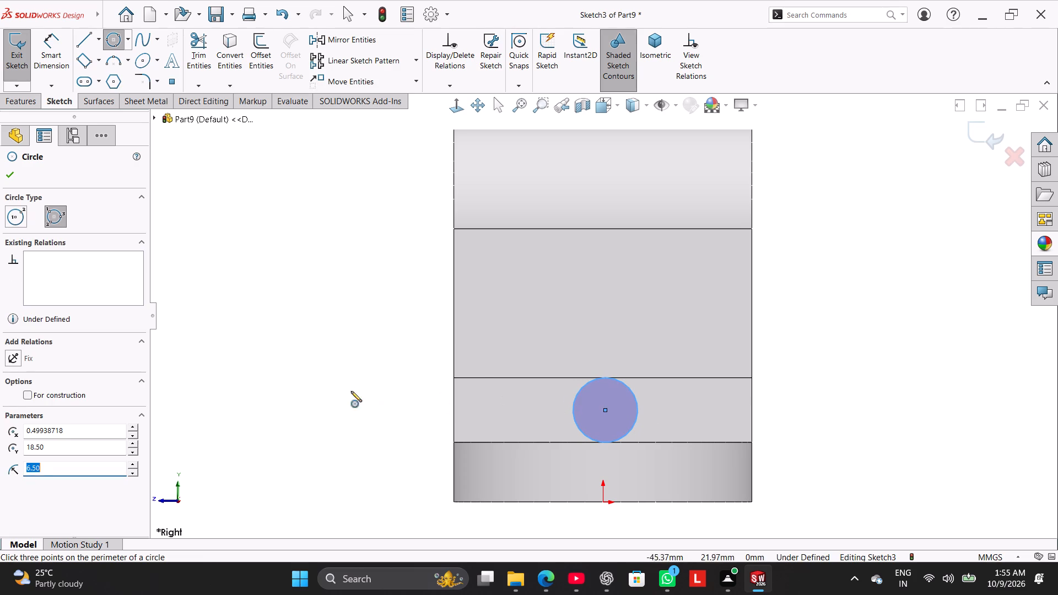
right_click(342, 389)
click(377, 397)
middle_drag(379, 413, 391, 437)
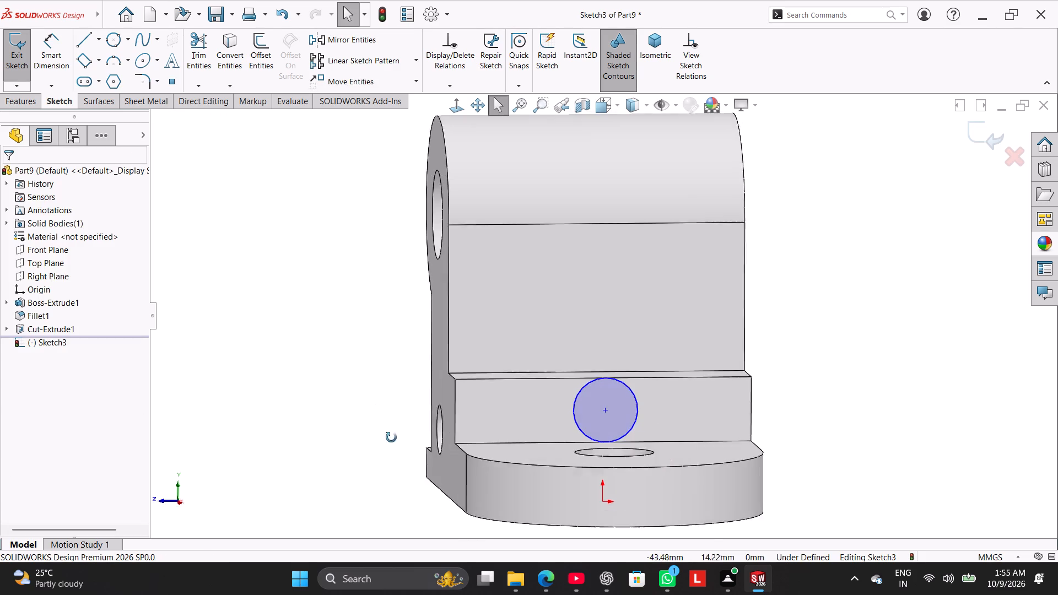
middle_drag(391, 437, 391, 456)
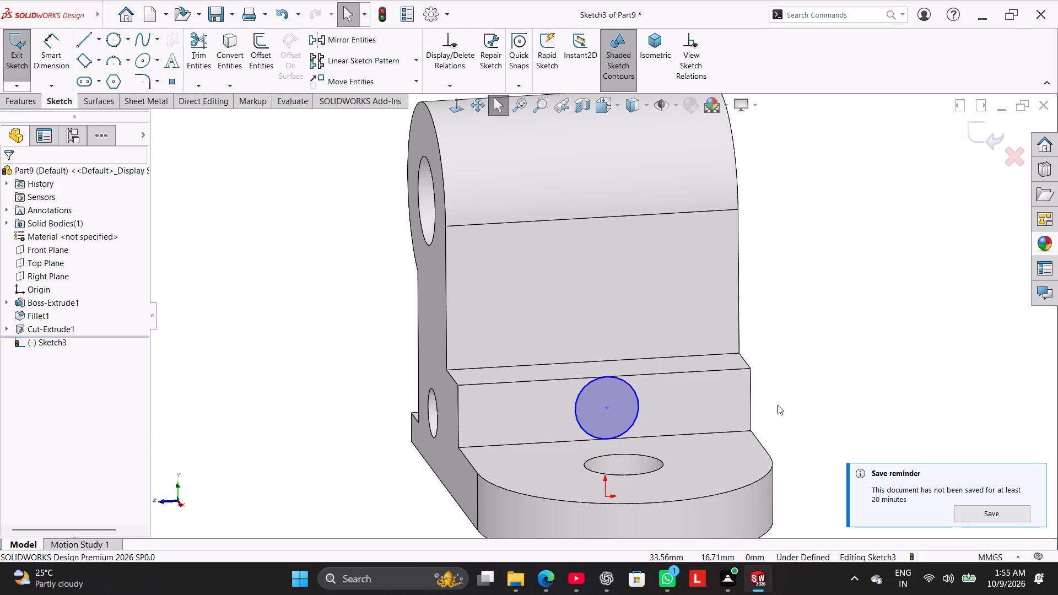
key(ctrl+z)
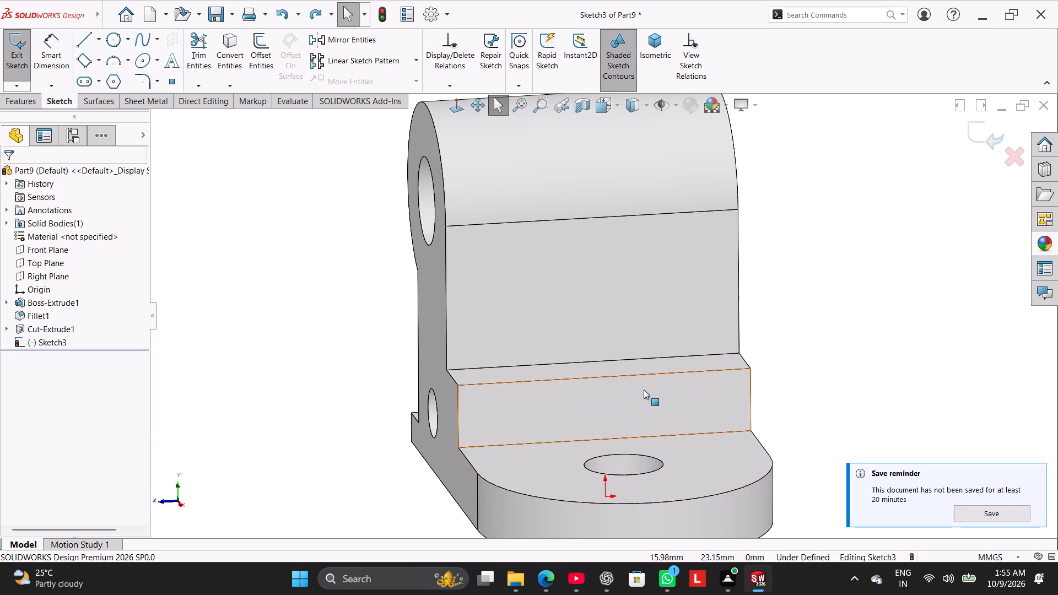
Sketch a perimeter circle of about 13 mm radius starting on the step face's lower edge, centered near its upper edge.
click(461, 112)
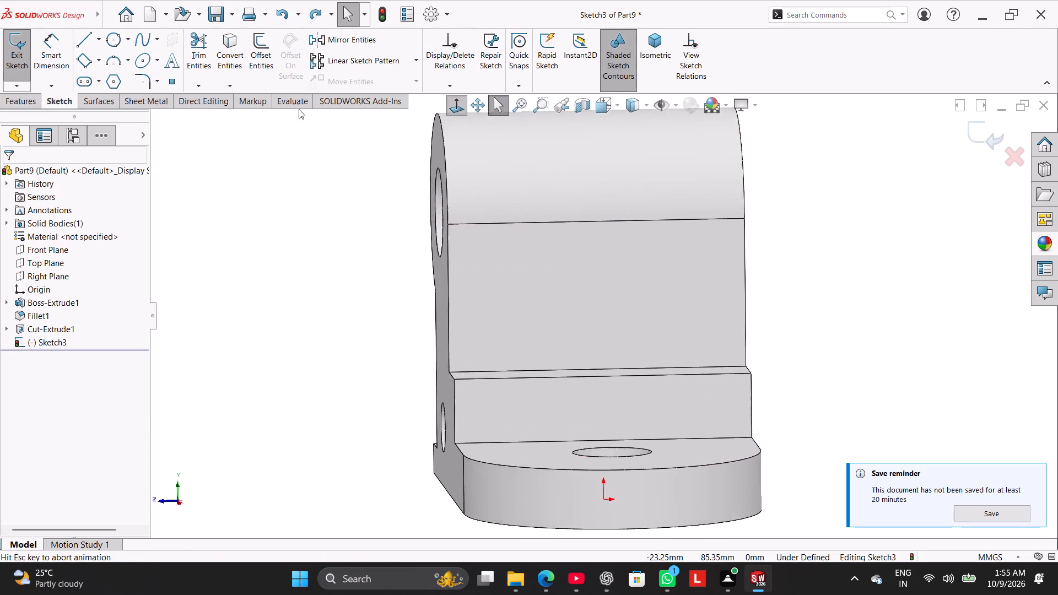
drag(112, 36, 118, 48)
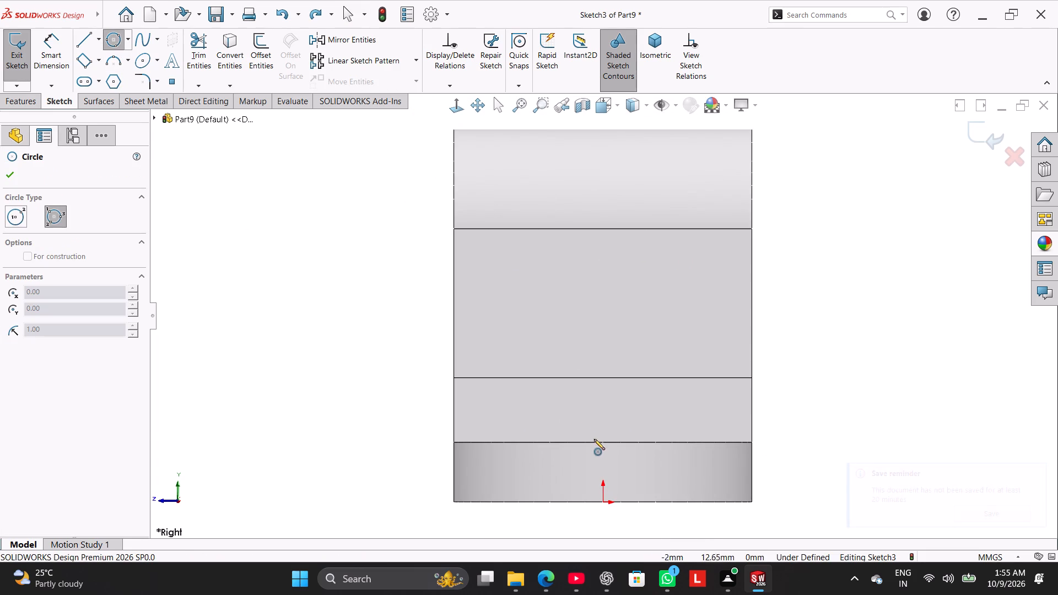
click(600, 443)
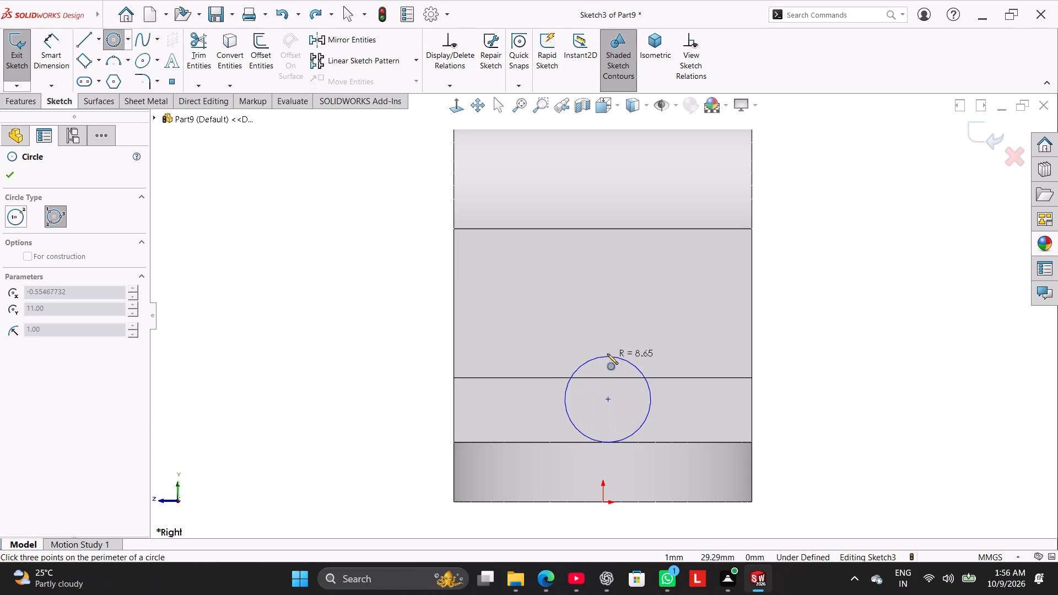
click(604, 313)
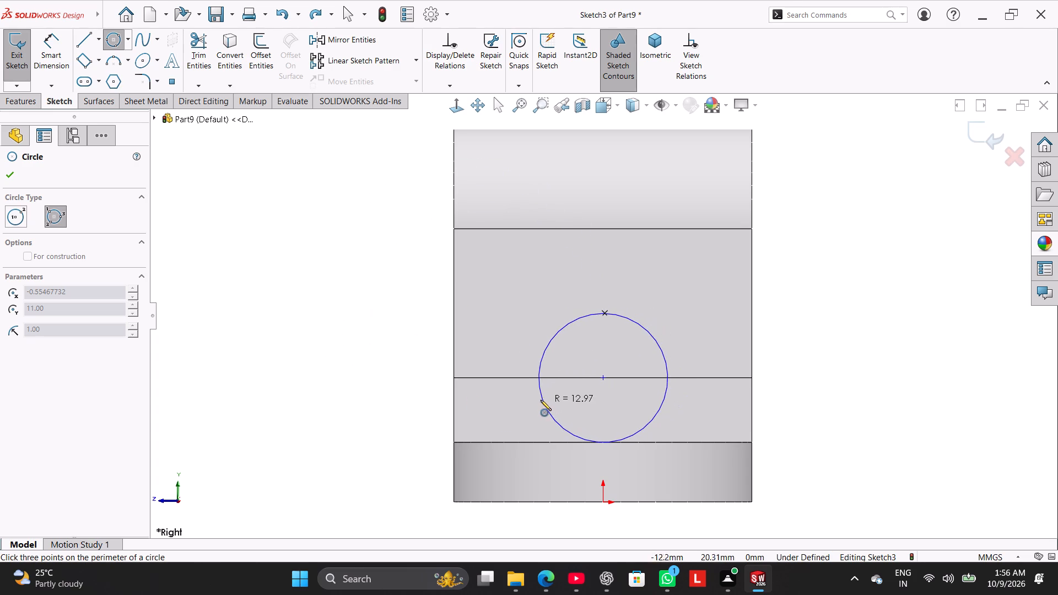
click(539, 398)
right_click(384, 350)
click(395, 361)
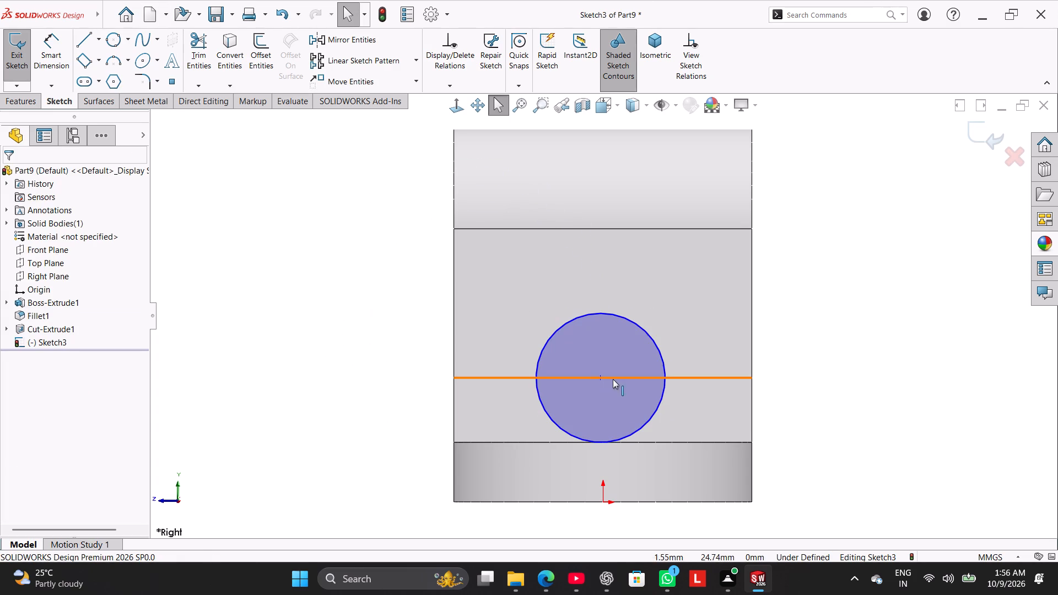
click(822, 336)
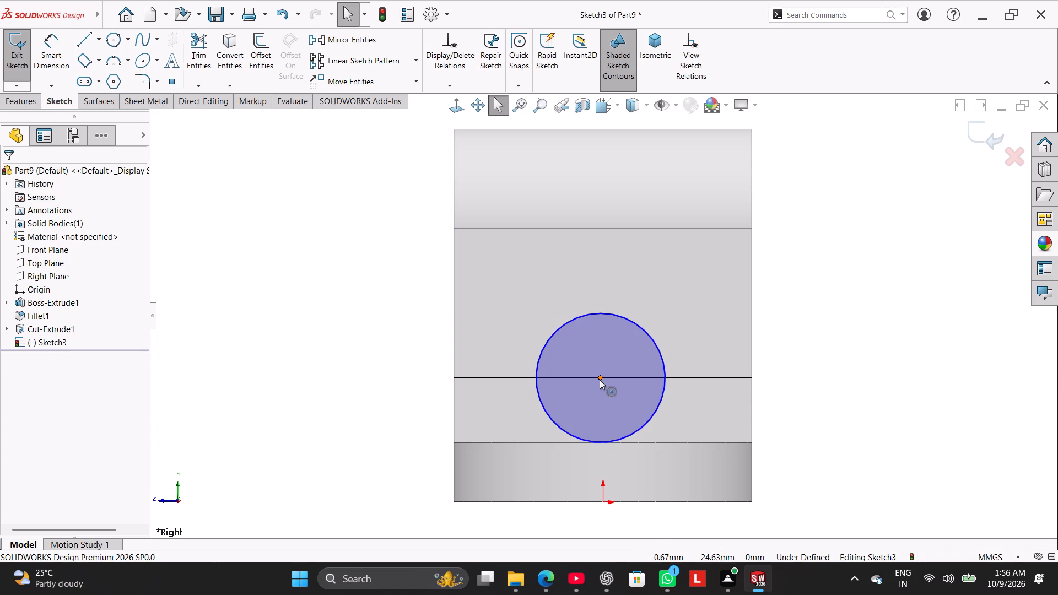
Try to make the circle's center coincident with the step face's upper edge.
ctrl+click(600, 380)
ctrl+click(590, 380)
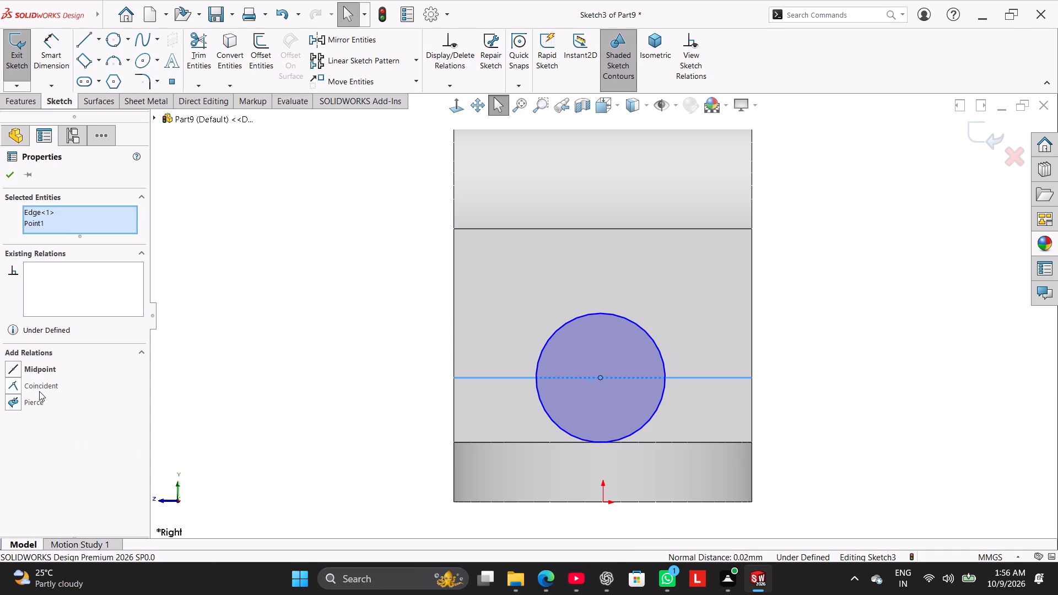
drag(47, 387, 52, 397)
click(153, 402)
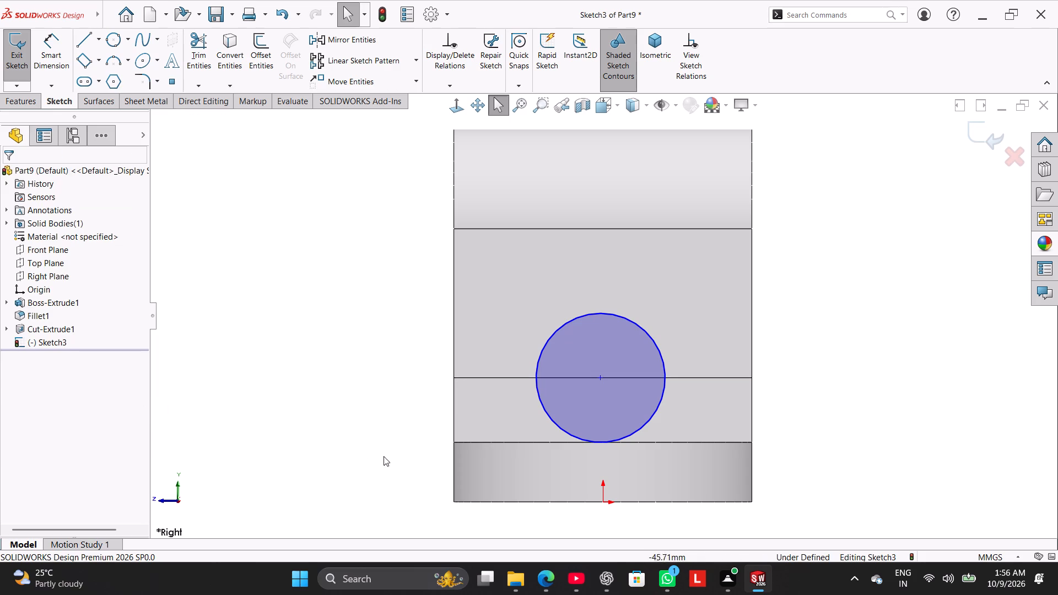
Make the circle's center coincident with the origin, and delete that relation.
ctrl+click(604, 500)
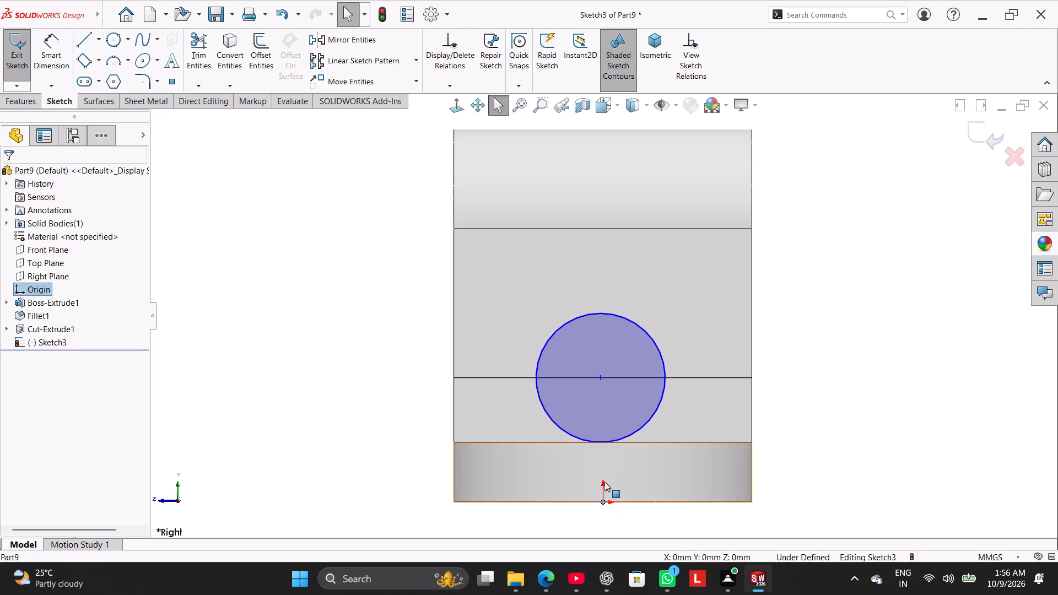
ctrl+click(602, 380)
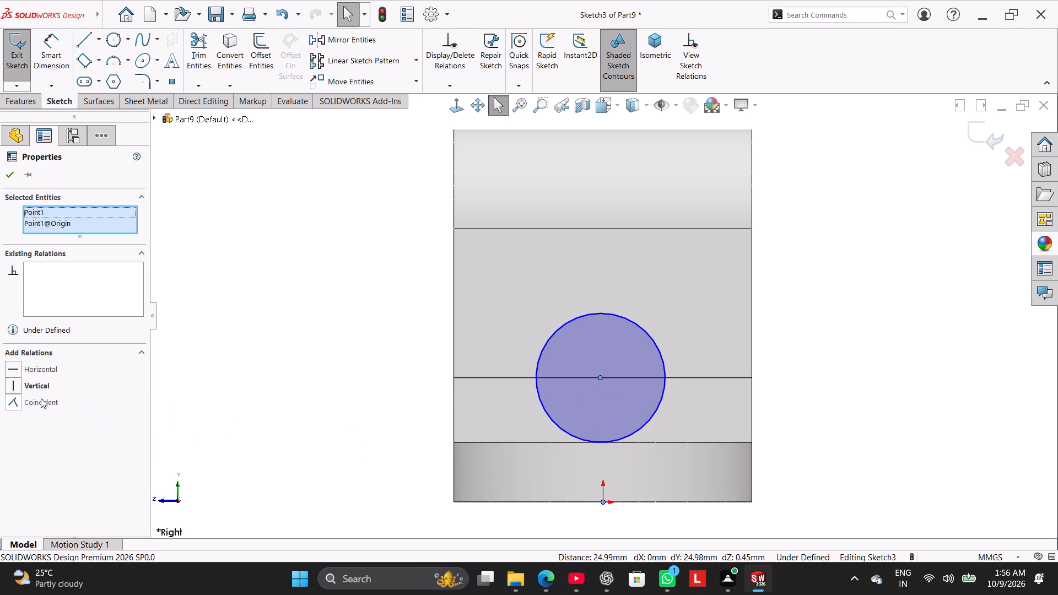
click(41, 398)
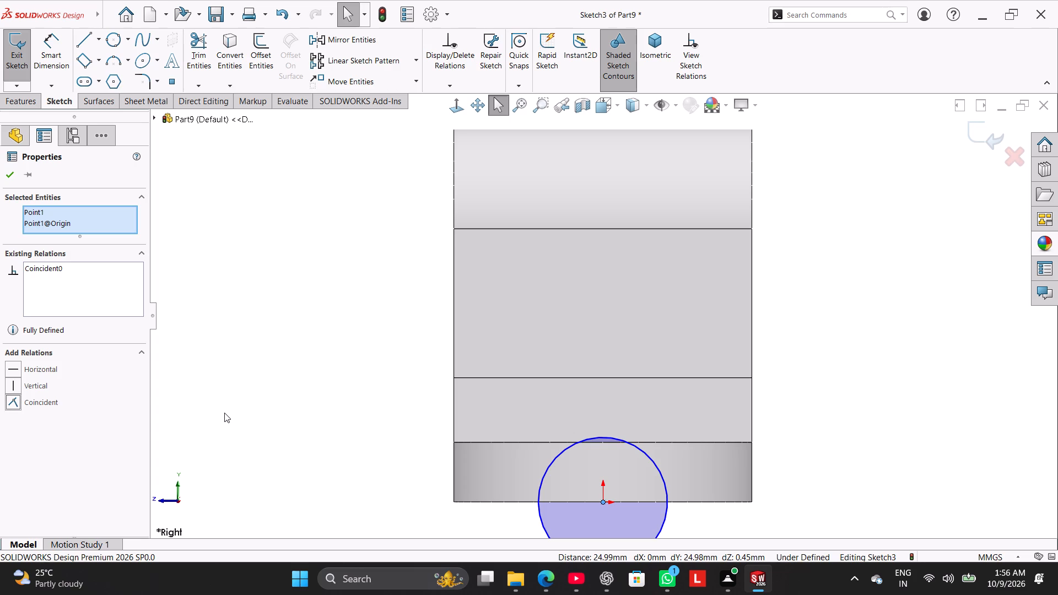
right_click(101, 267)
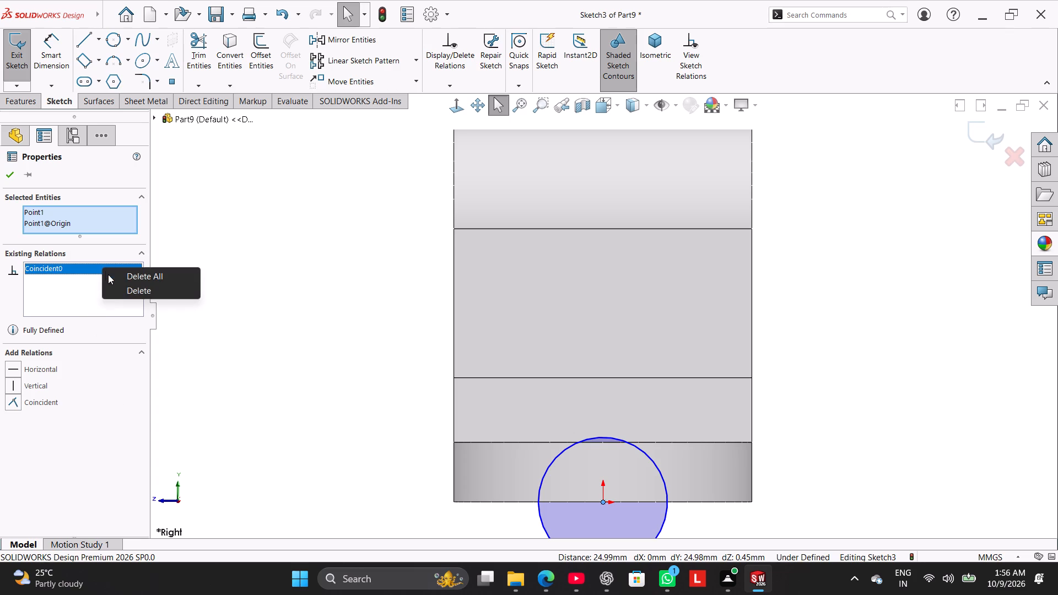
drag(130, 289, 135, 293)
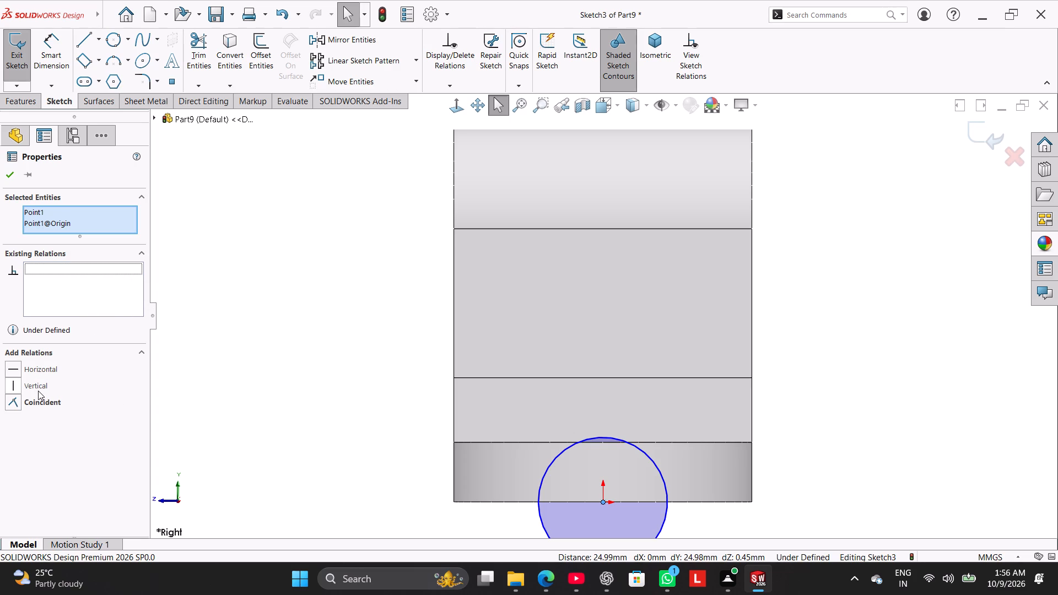
Add a vertical relation between the circle's center and the origin.
click(38, 391)
click(164, 397)
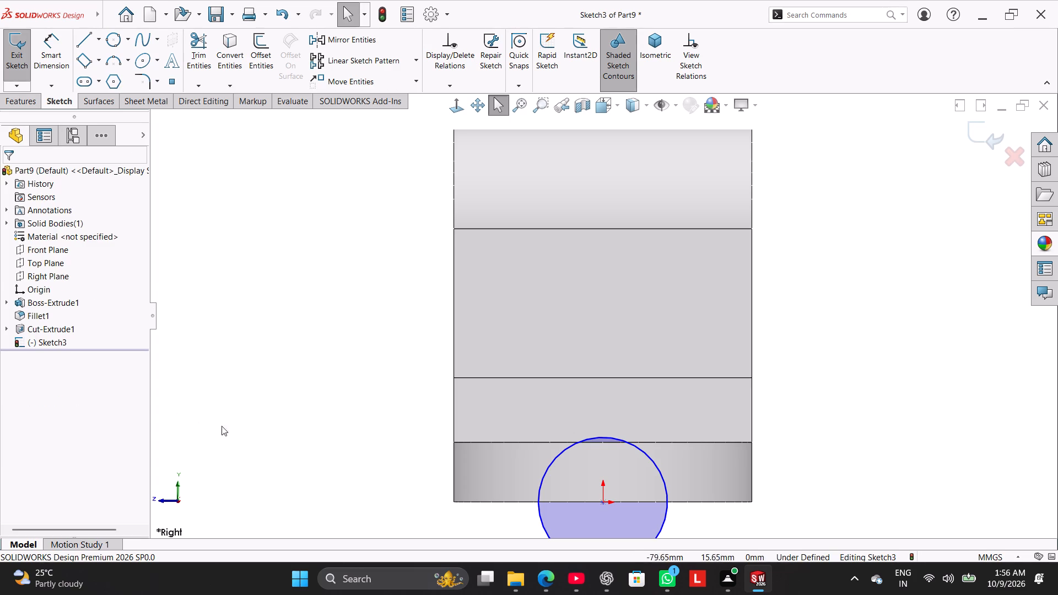
Undo the latest relation changes on the circle's center and add a vertical relation between the center and the origin.
key(ctrl+z)
key(ctrl+z)
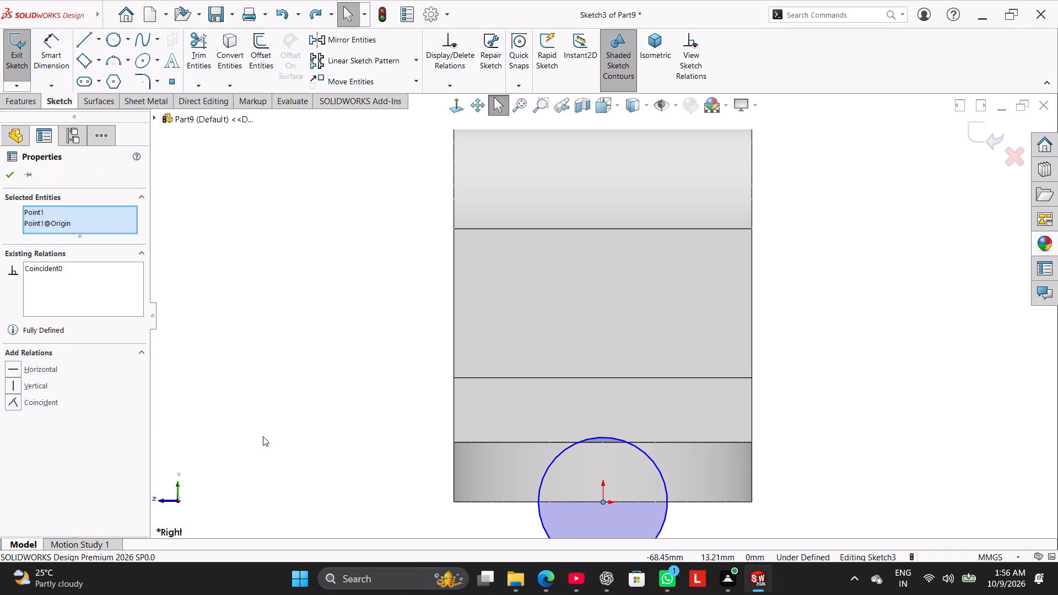
key(ctrl+z)
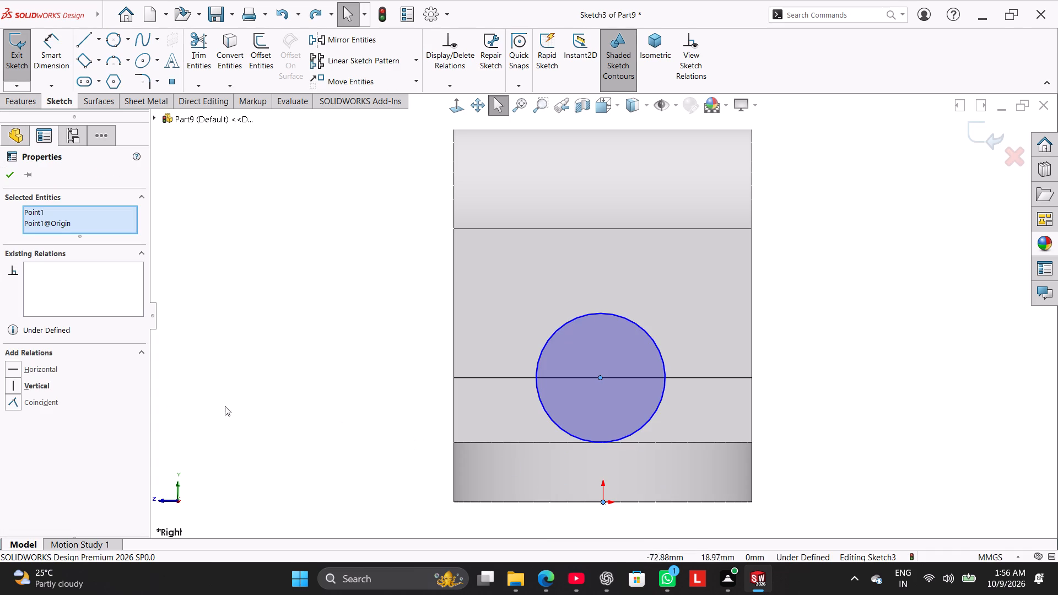
click(20, 385)
click(242, 367)
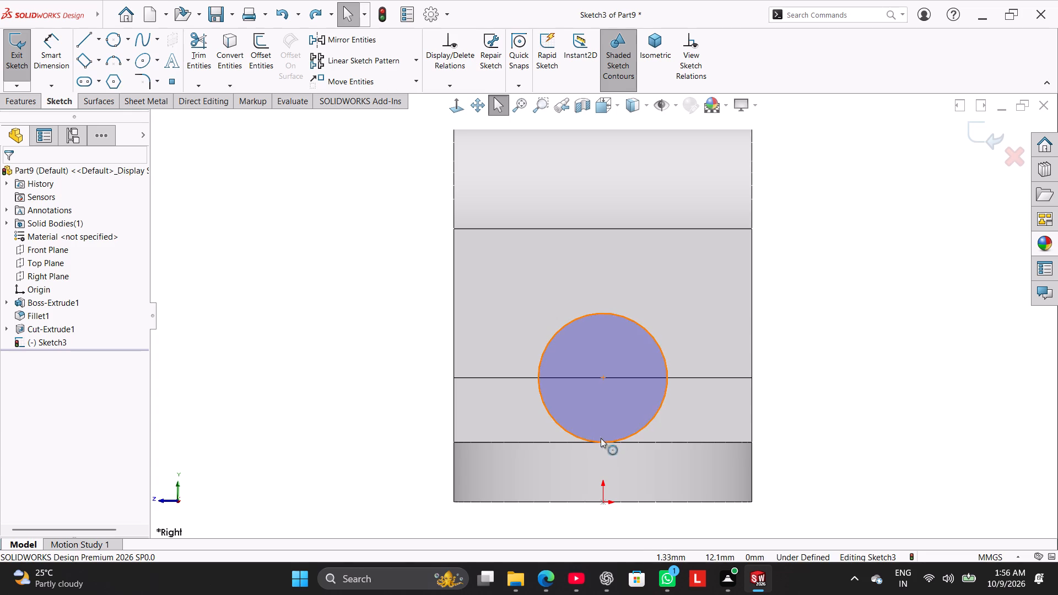
Dimension the step-face circle with a diameter of 26 mm.
click(67, 50)
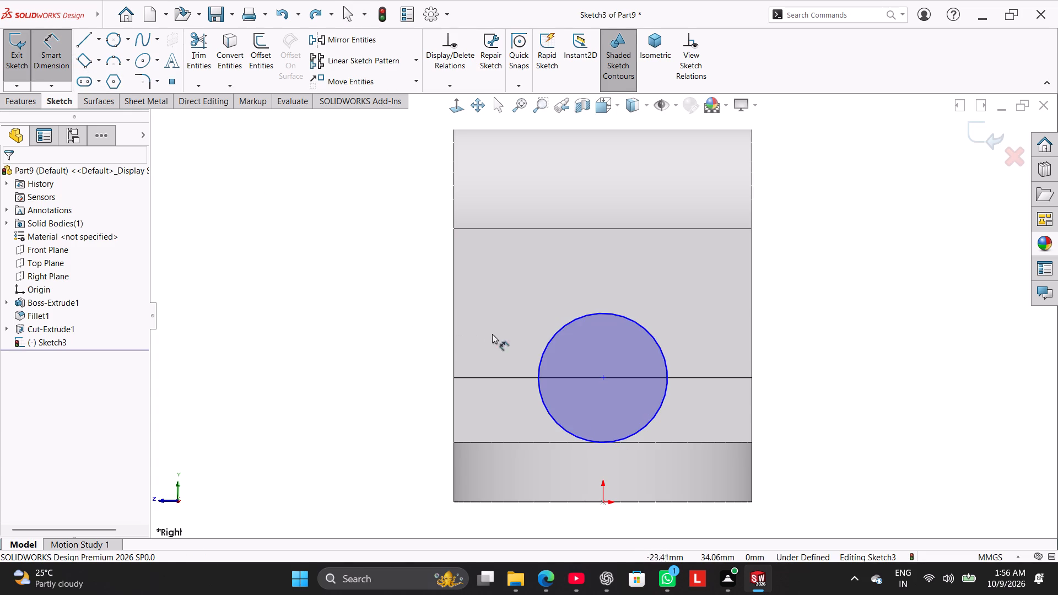
click(549, 342)
click(407, 303)
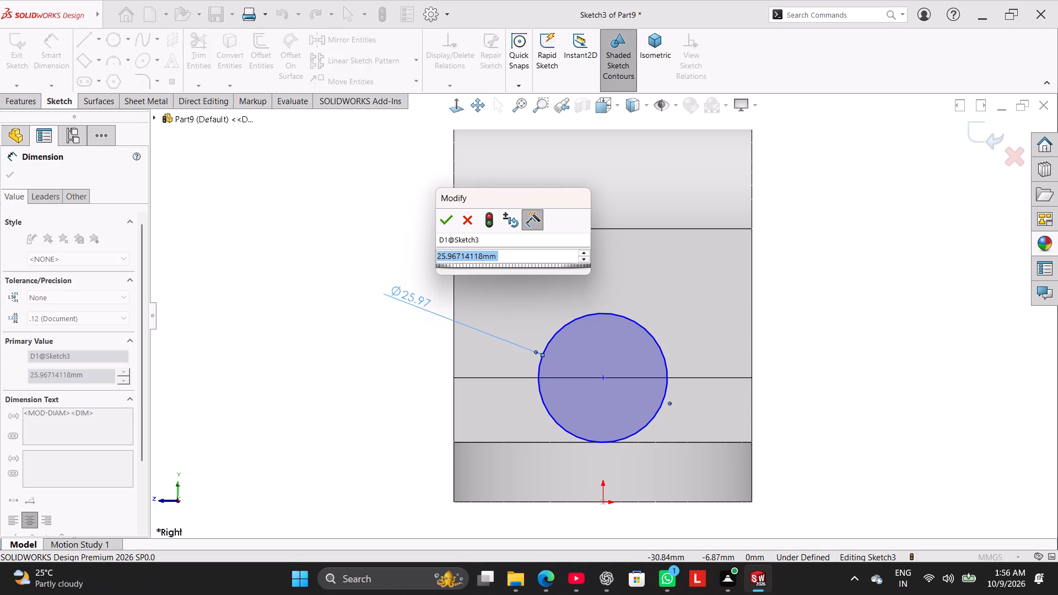
key(2)
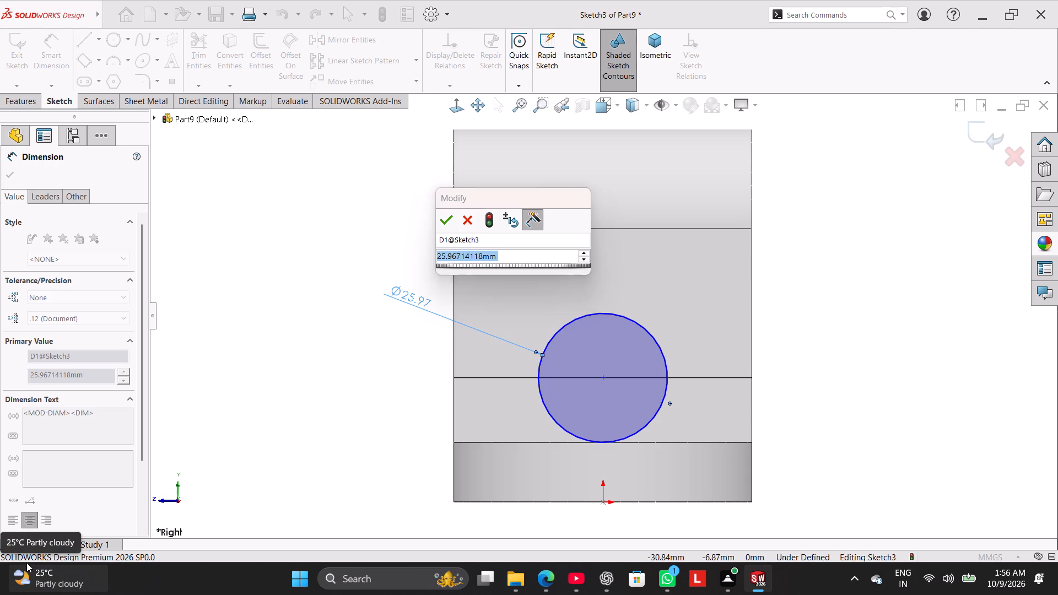
key(6)
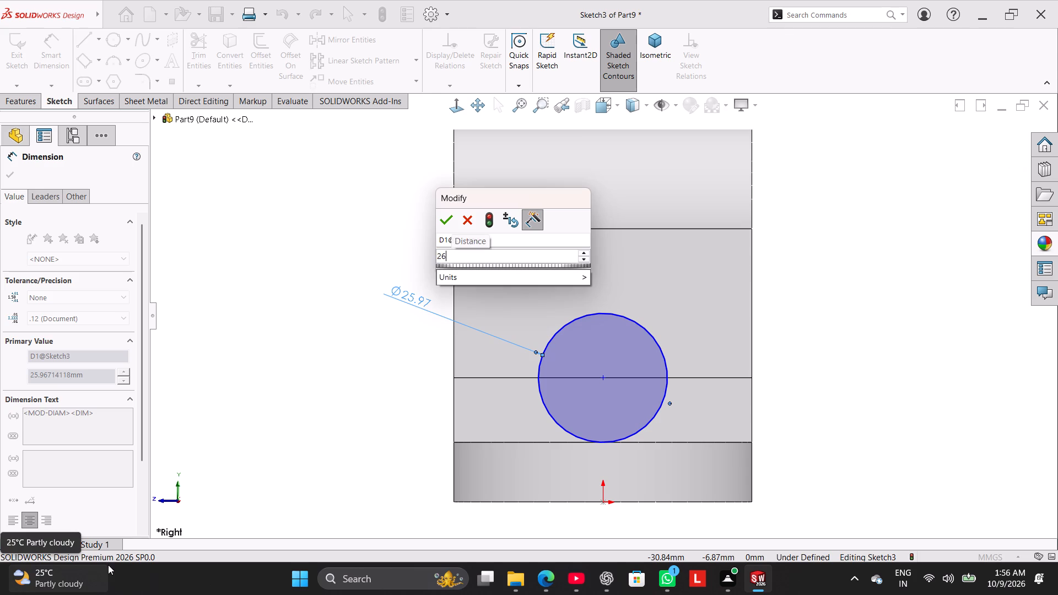
key(Return)
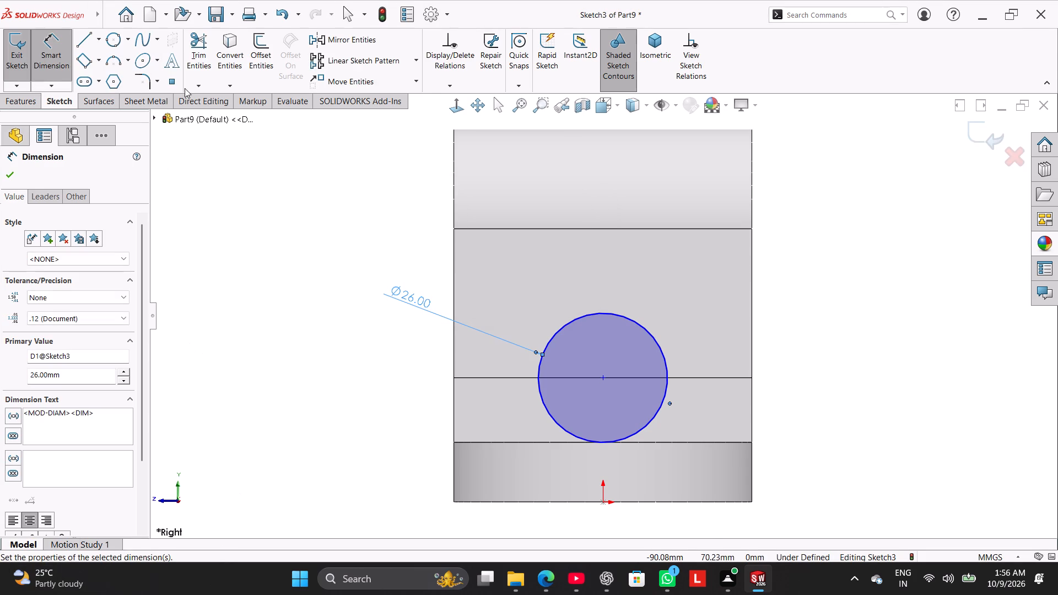
Change the circle's diameter dimension to display as a radius.
click(36, 202)
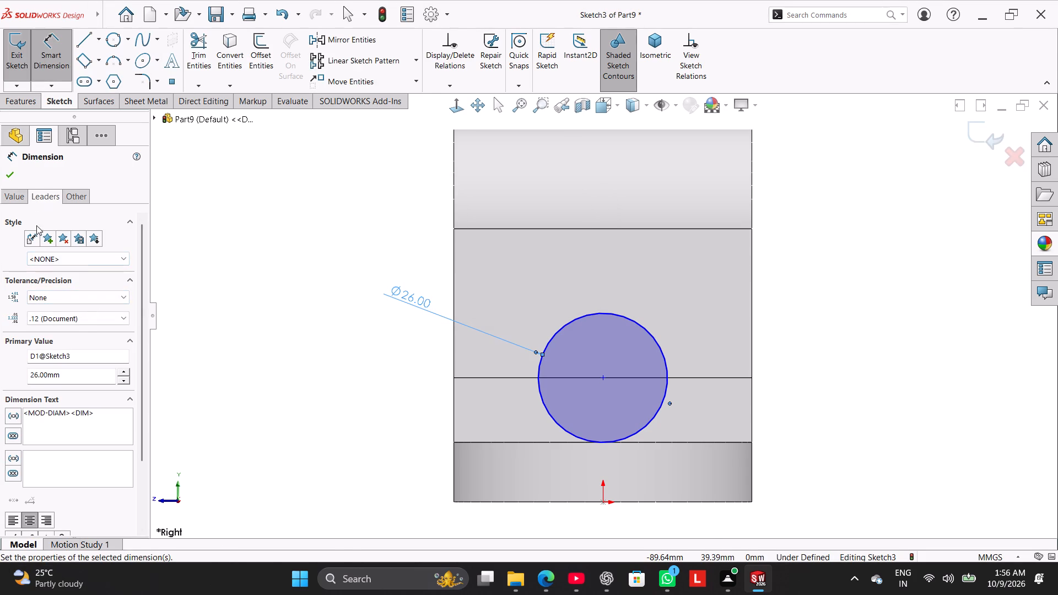
click(31, 280)
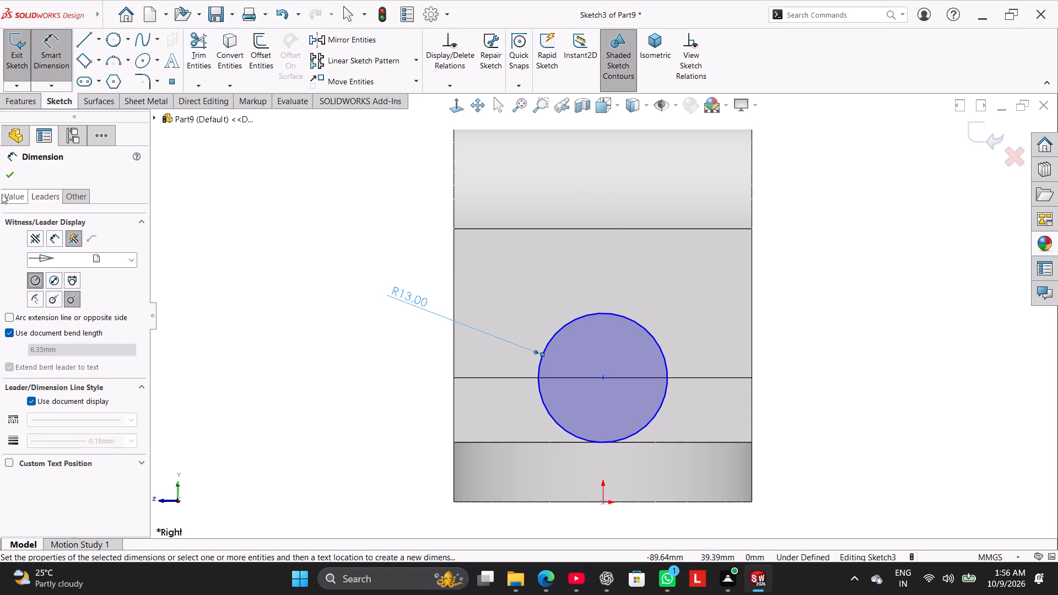
click(8, 170)
right_click(193, 273)
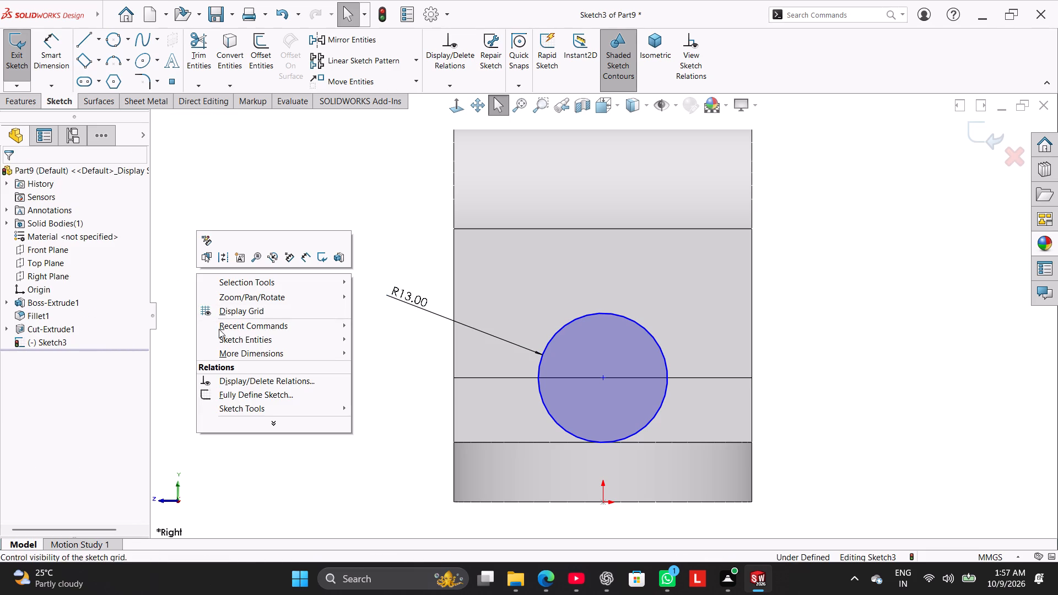
click(179, 306)
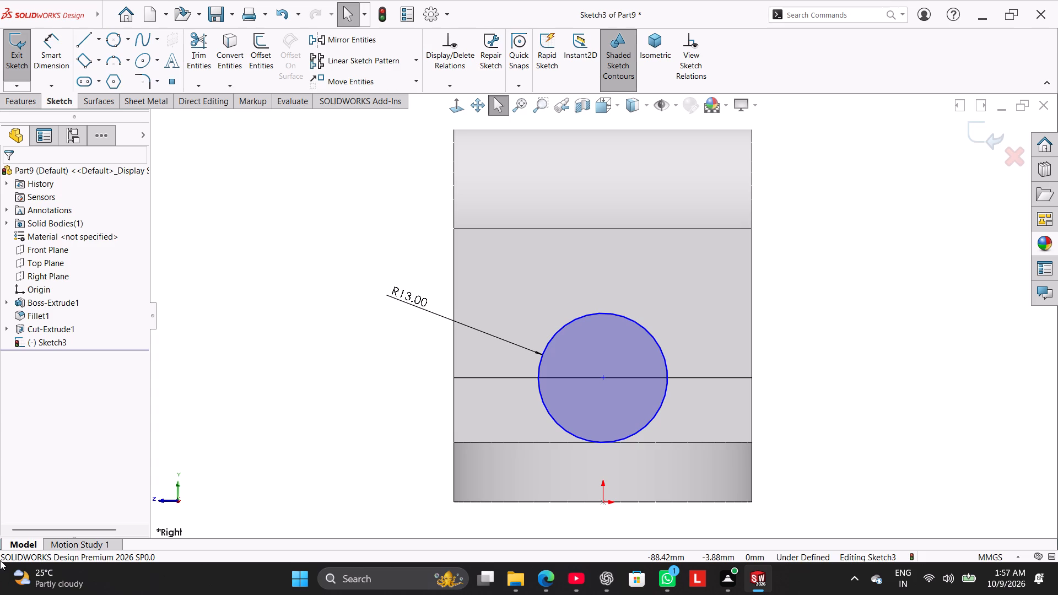
right_click(791, 273)
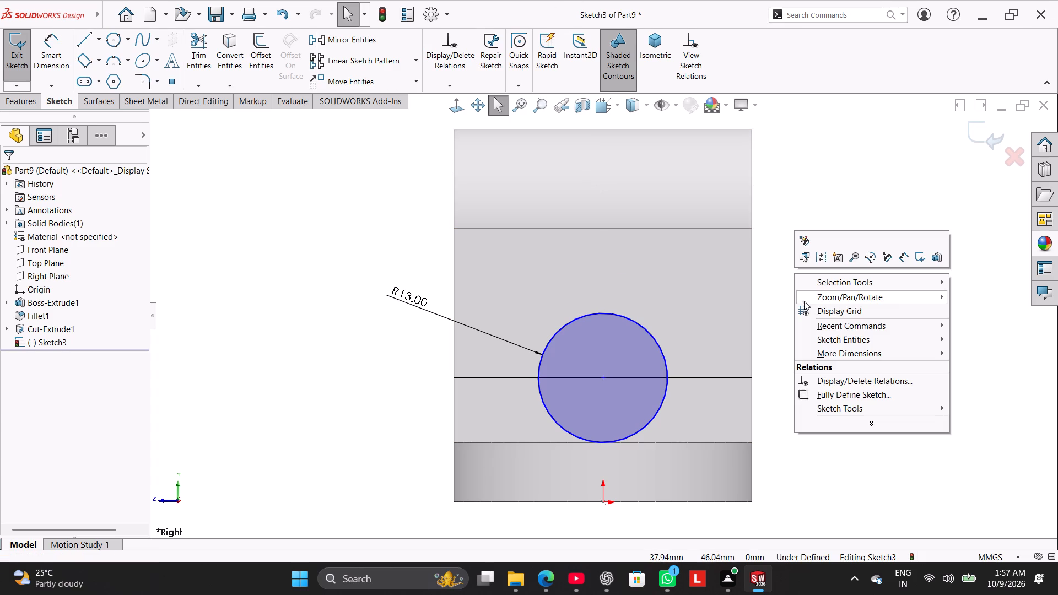
click(775, 292)
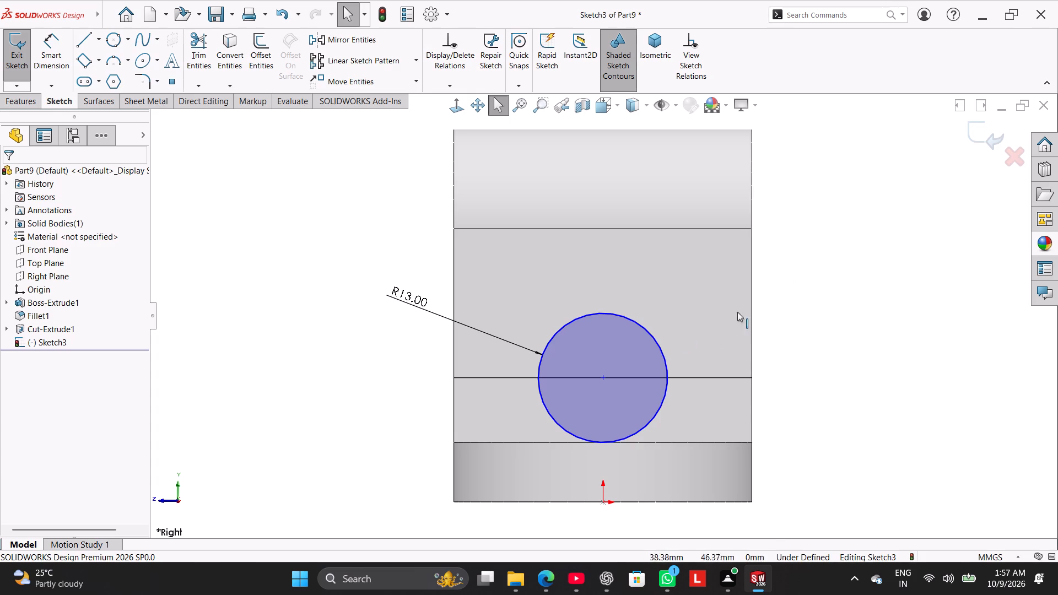
Dimension the circle's center 13 mm above the step face's lower edge.
click(65, 50)
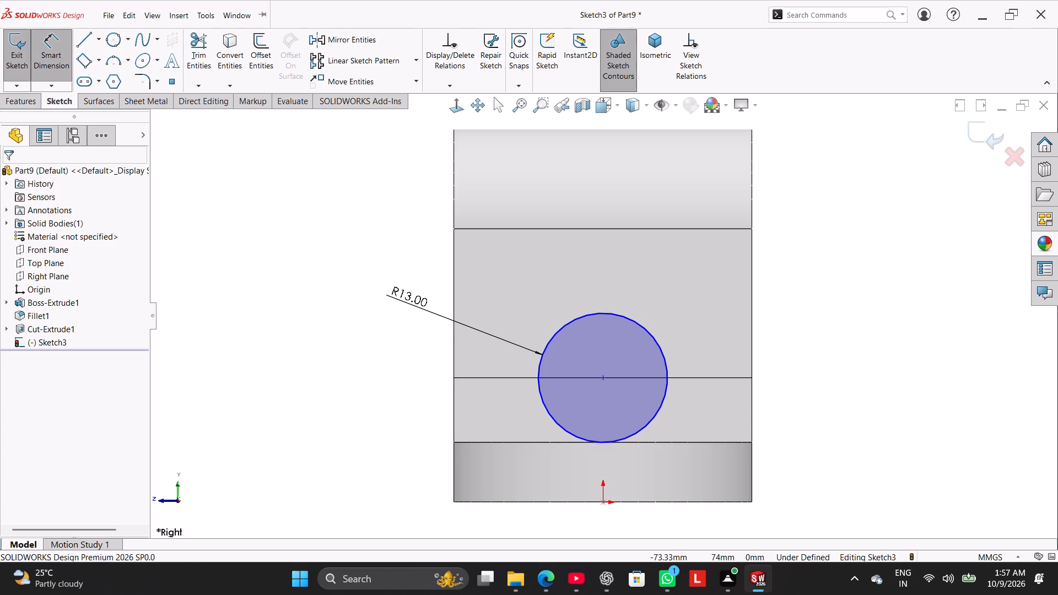
click(676, 444)
click(602, 375)
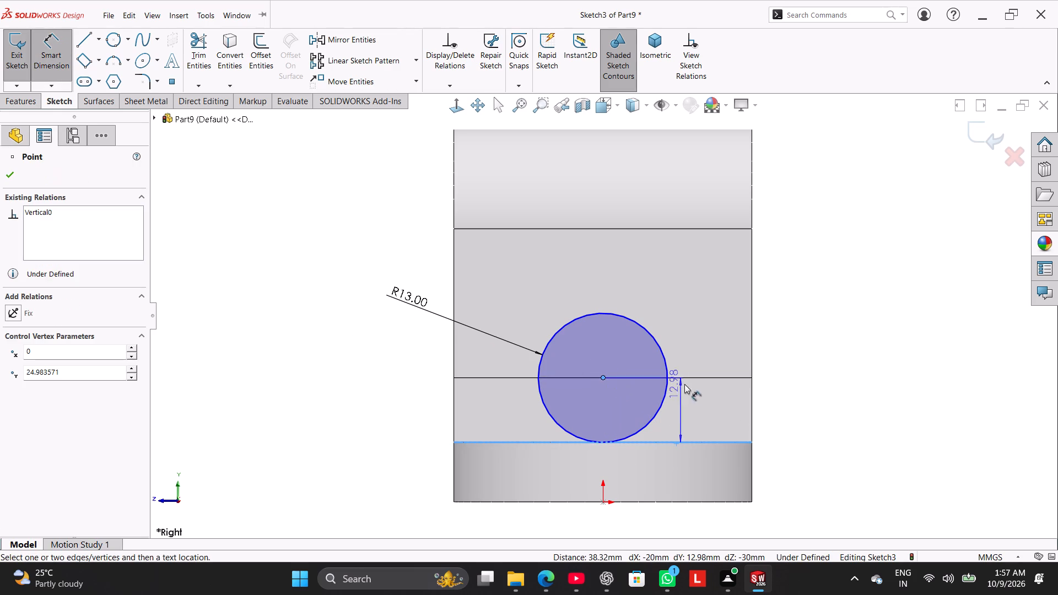
click(794, 389)
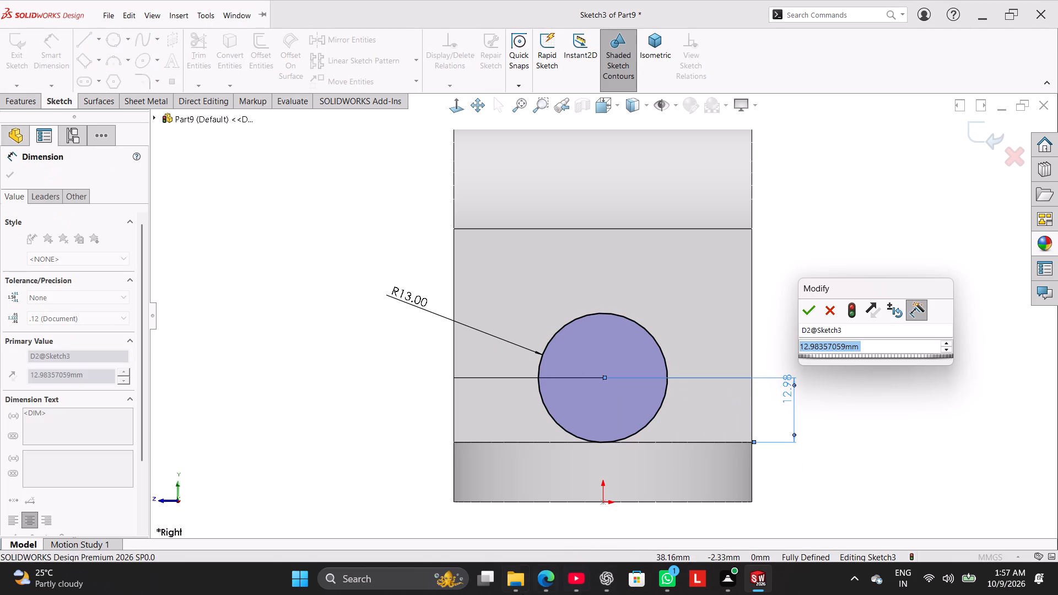
text(13)
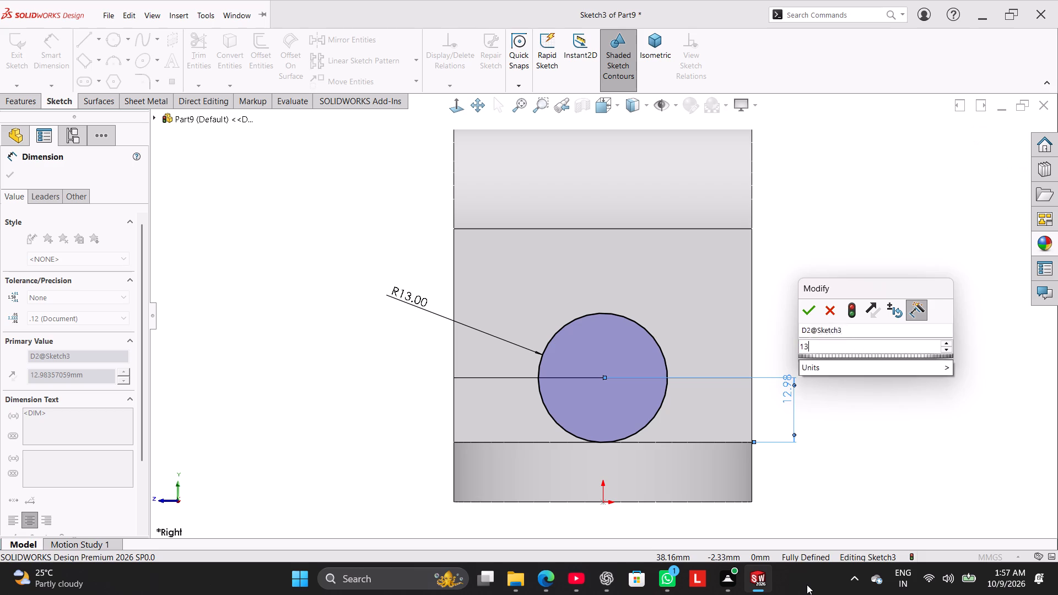
key(Return)
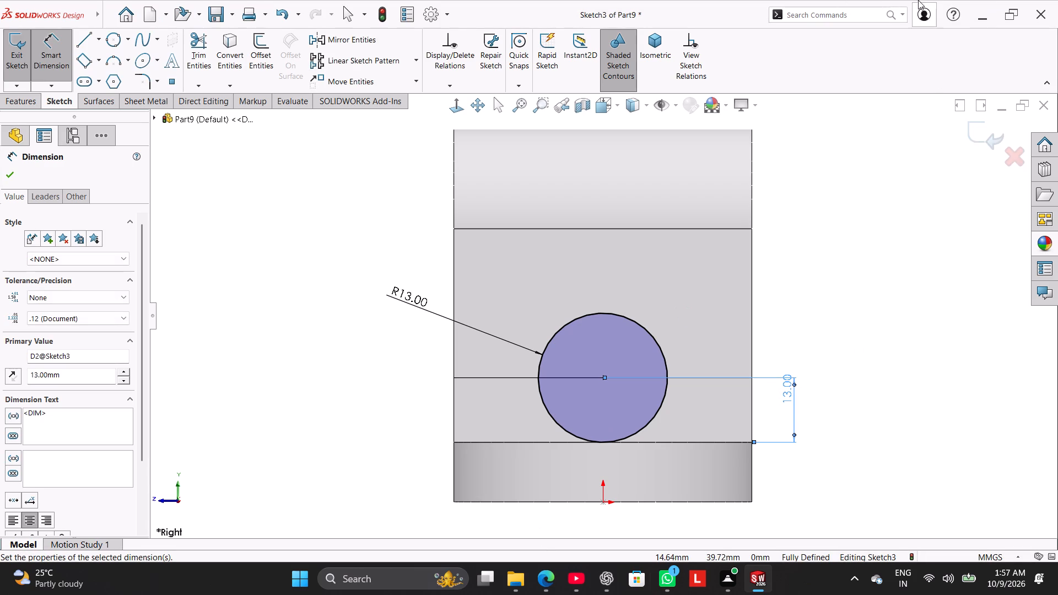
right_click(838, 246)
click(886, 282)
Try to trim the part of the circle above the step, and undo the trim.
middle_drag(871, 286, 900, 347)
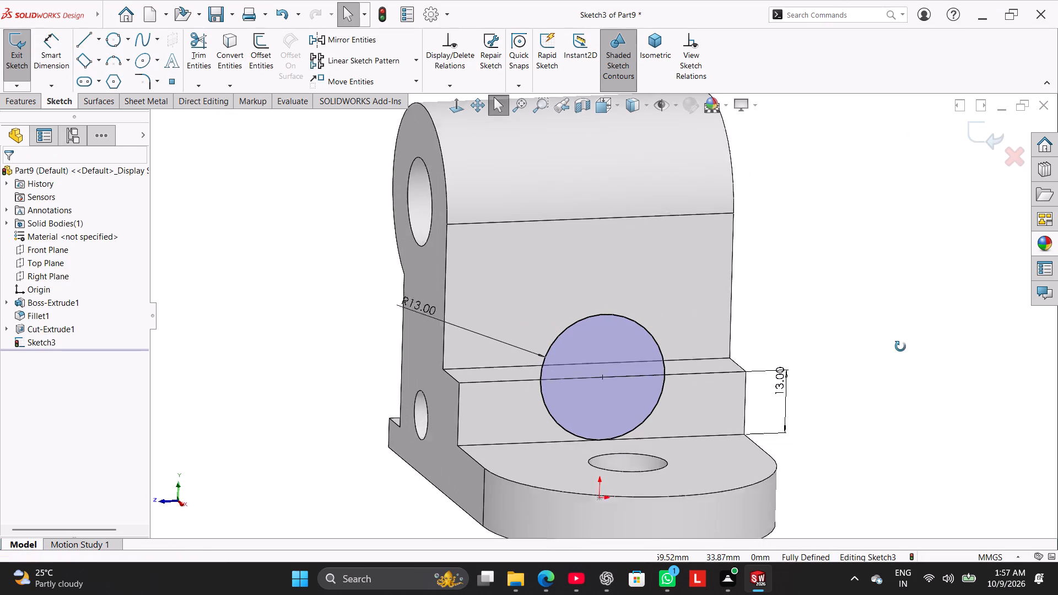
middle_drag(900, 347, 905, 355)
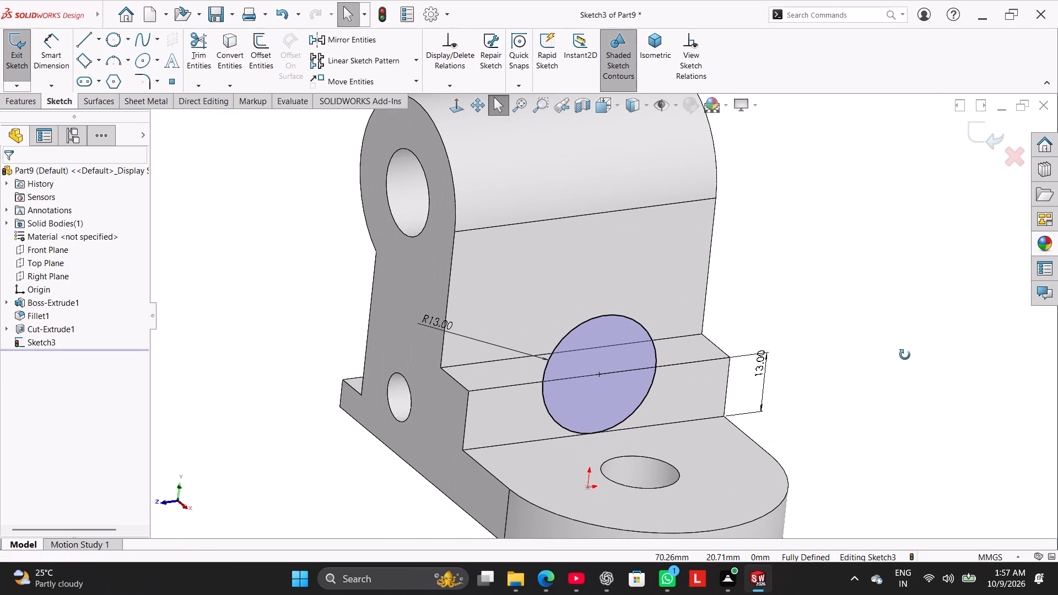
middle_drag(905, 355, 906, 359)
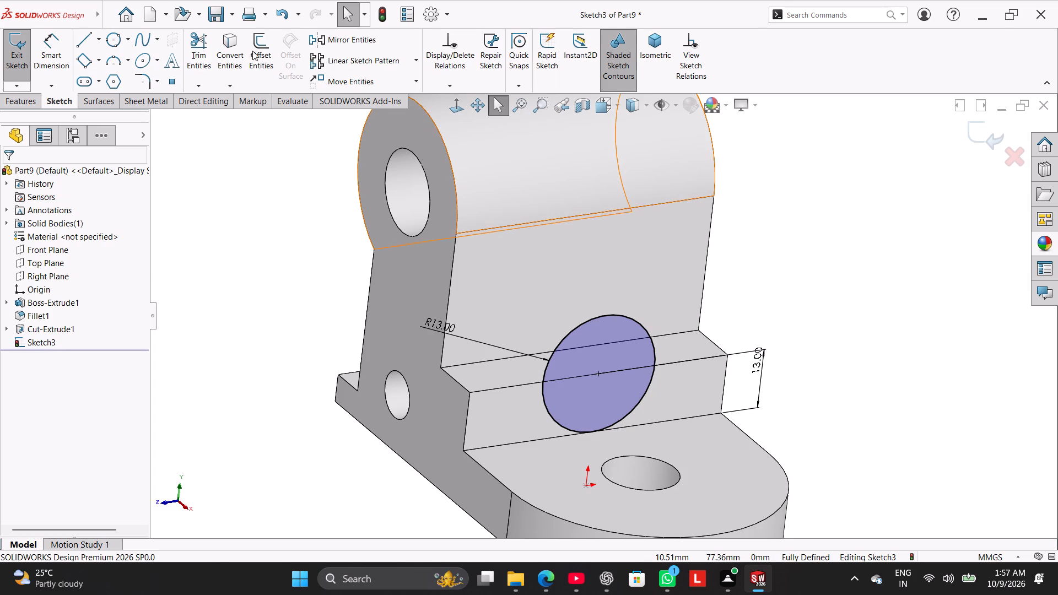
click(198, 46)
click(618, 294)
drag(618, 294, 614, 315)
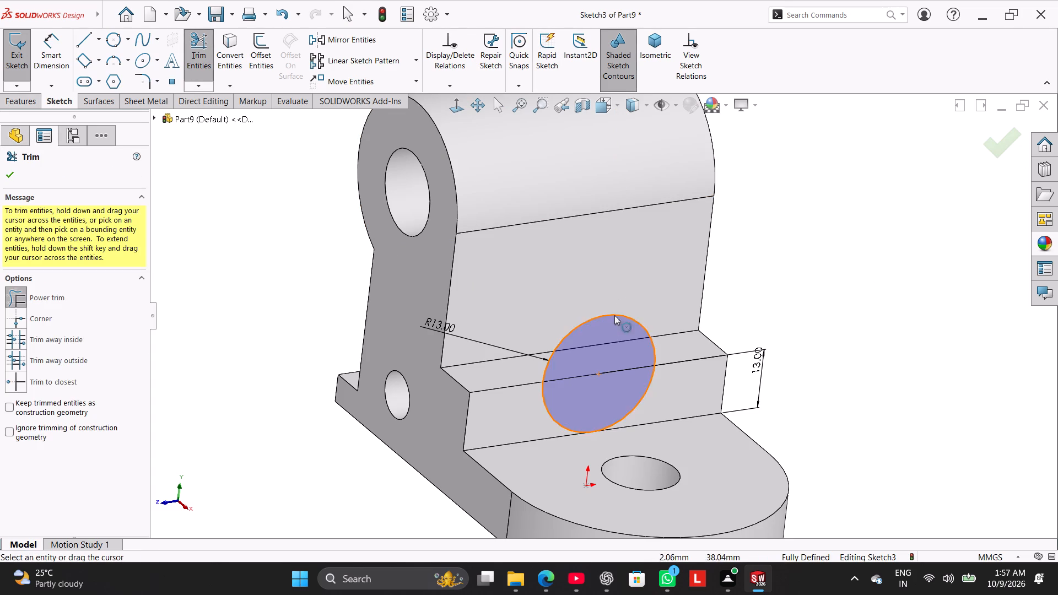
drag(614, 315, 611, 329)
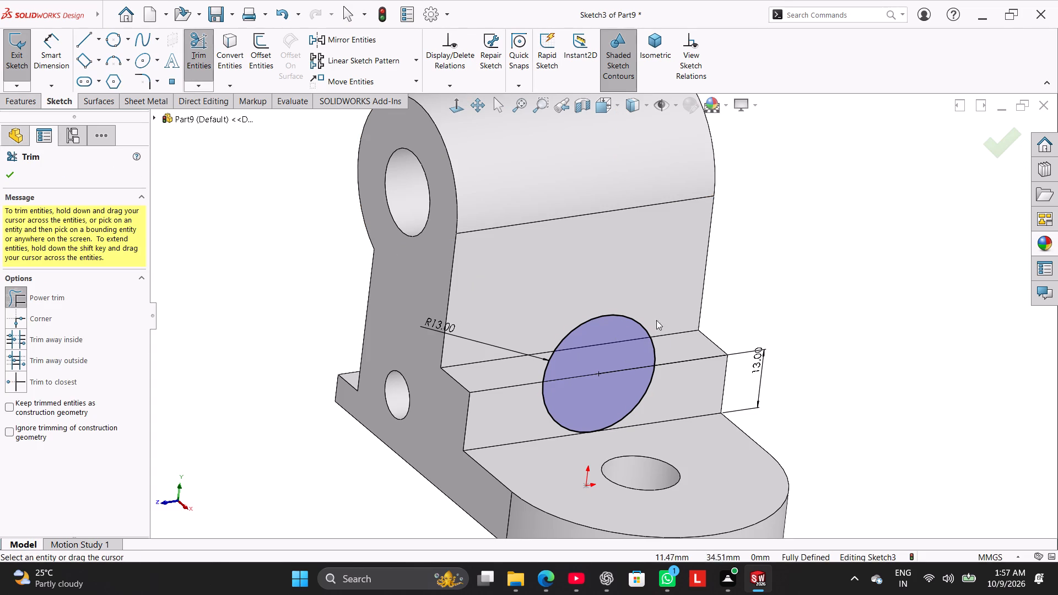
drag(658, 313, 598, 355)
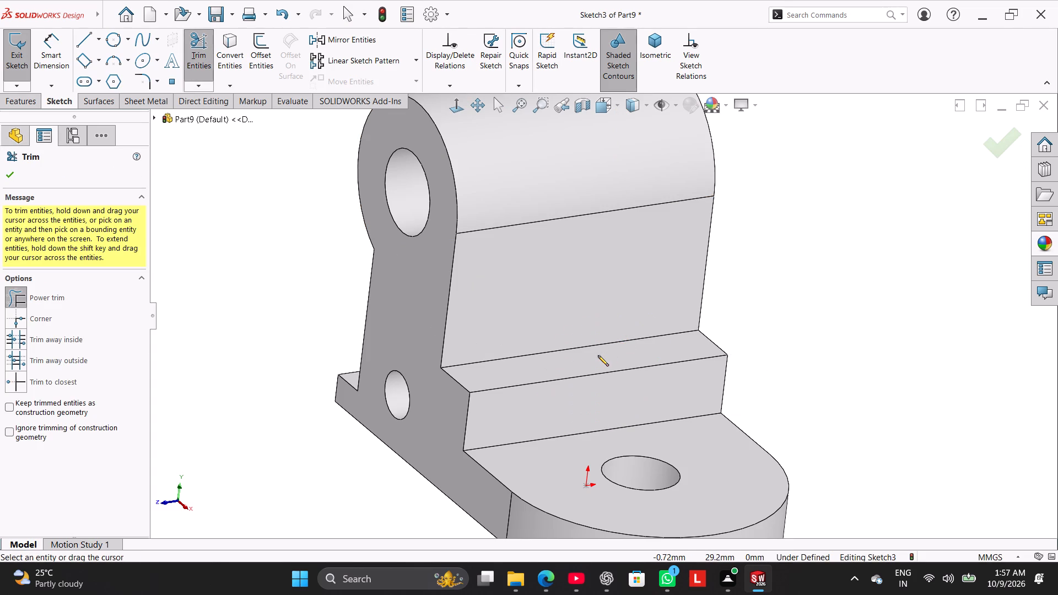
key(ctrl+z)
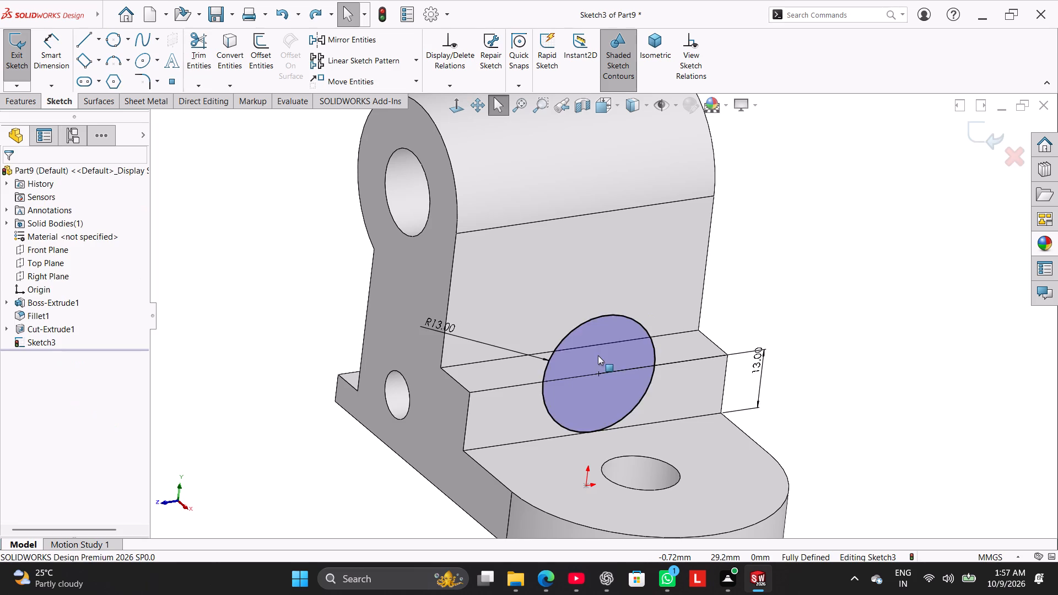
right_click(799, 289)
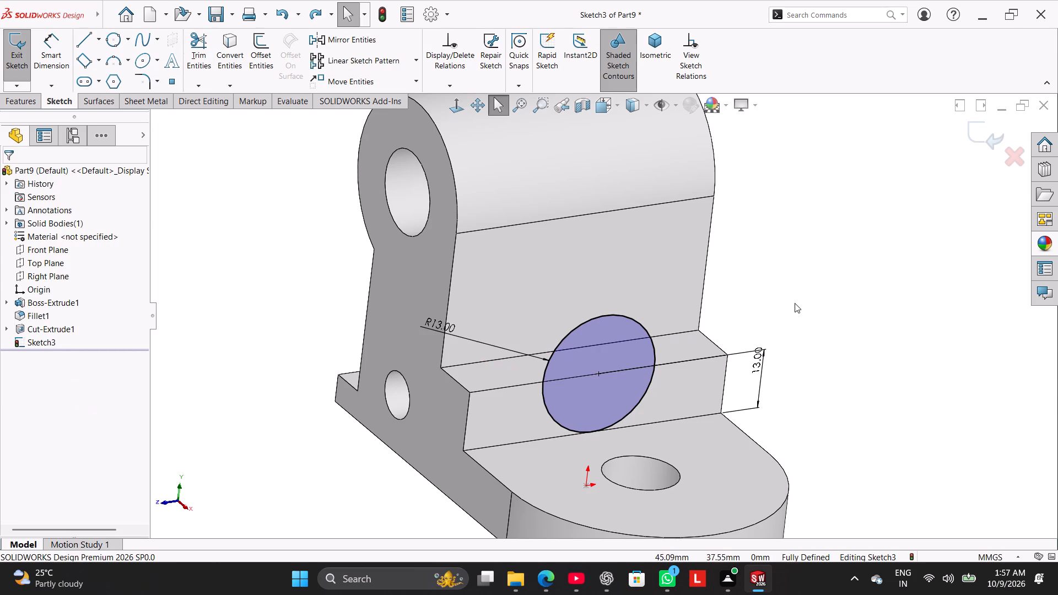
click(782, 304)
Cut the circle through the step with an Extruded Cut set to Up To Surface, ending at the upright wall's flat face.
middle_drag(343, 326, 323, 296)
click(17, 99)
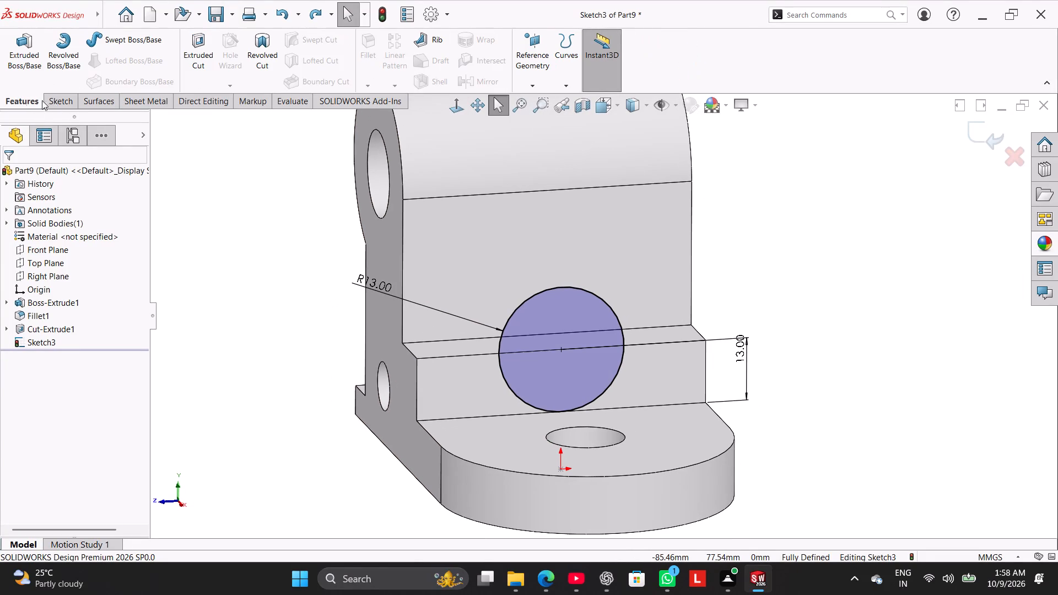
click(196, 53)
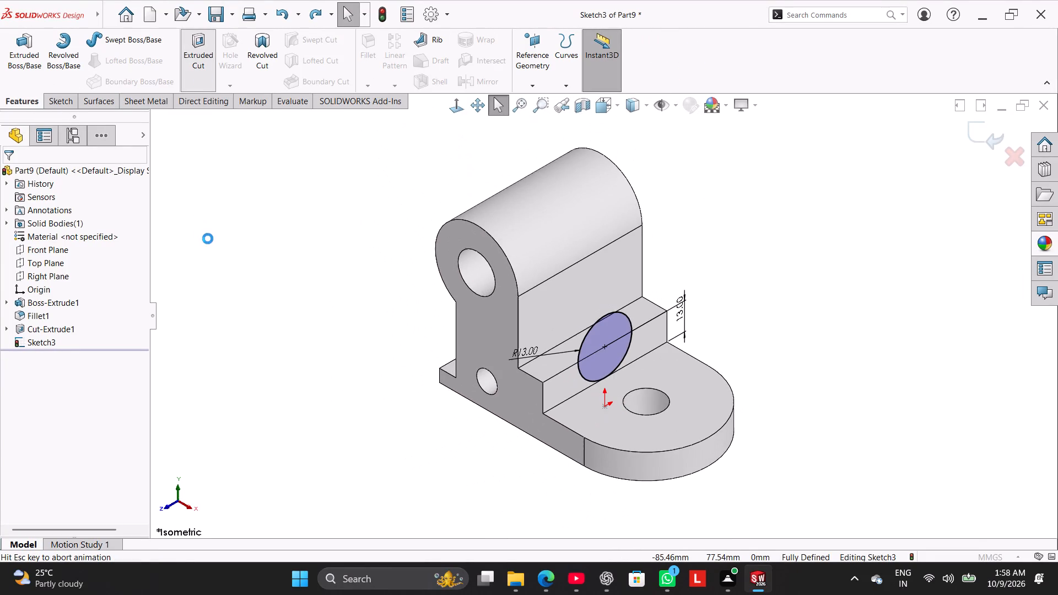
middle_drag(210, 239, 231, 266)
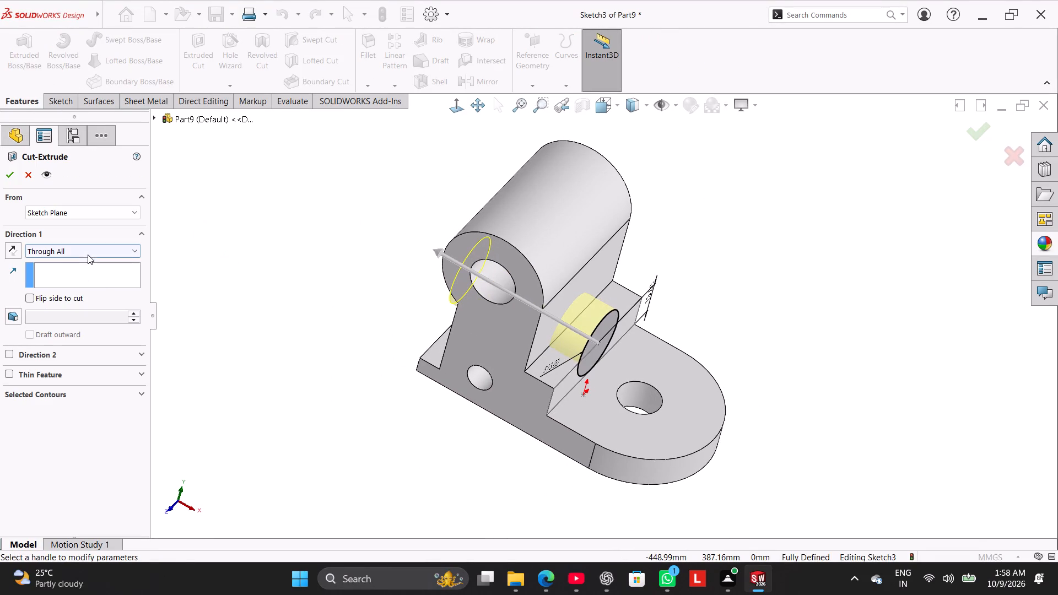
click(88, 255)
click(83, 290)
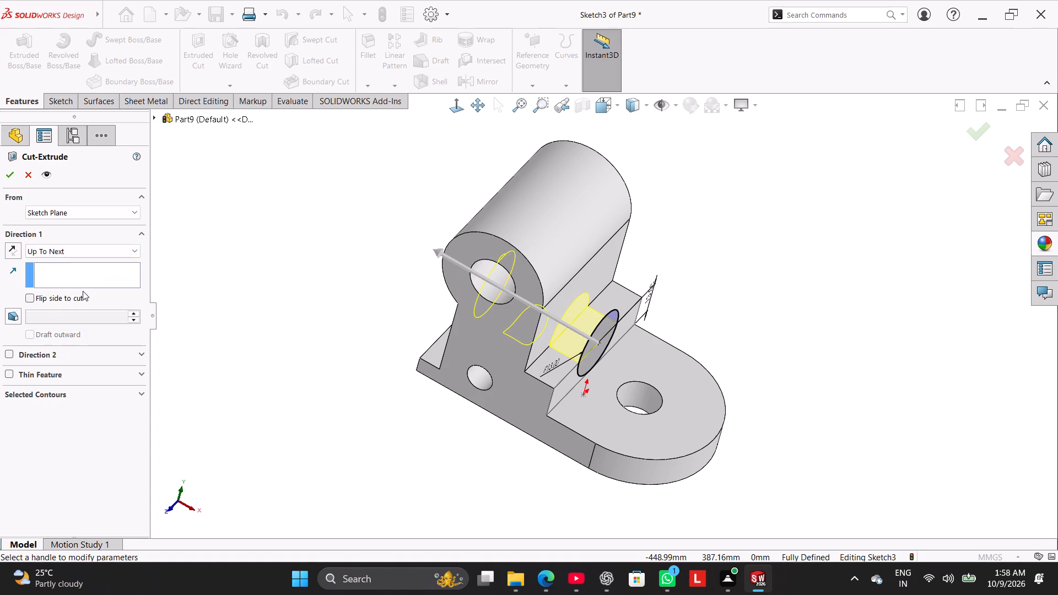
click(76, 257)
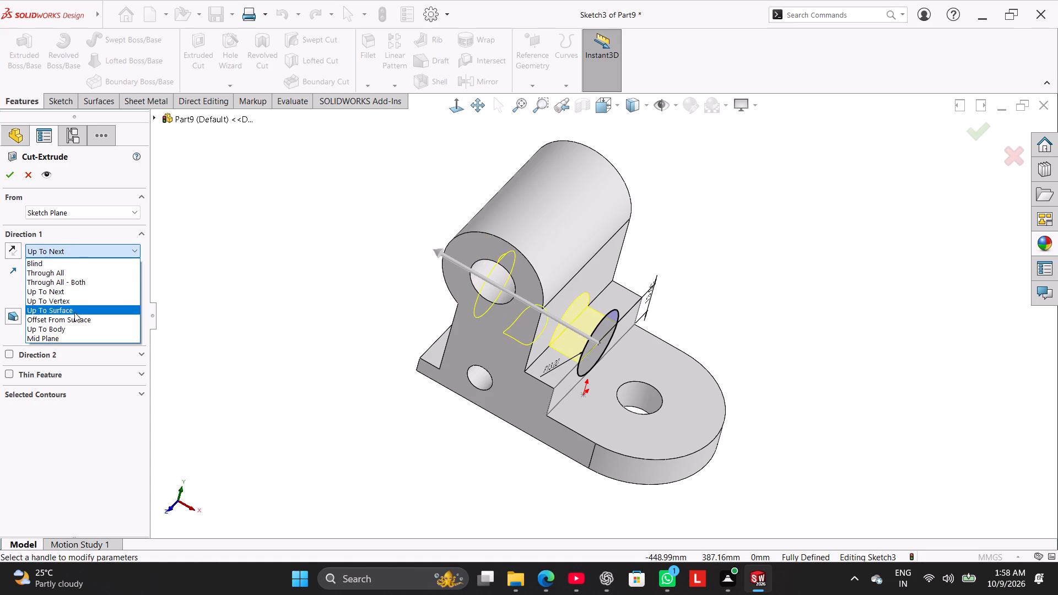
click(74, 311)
click(585, 292)
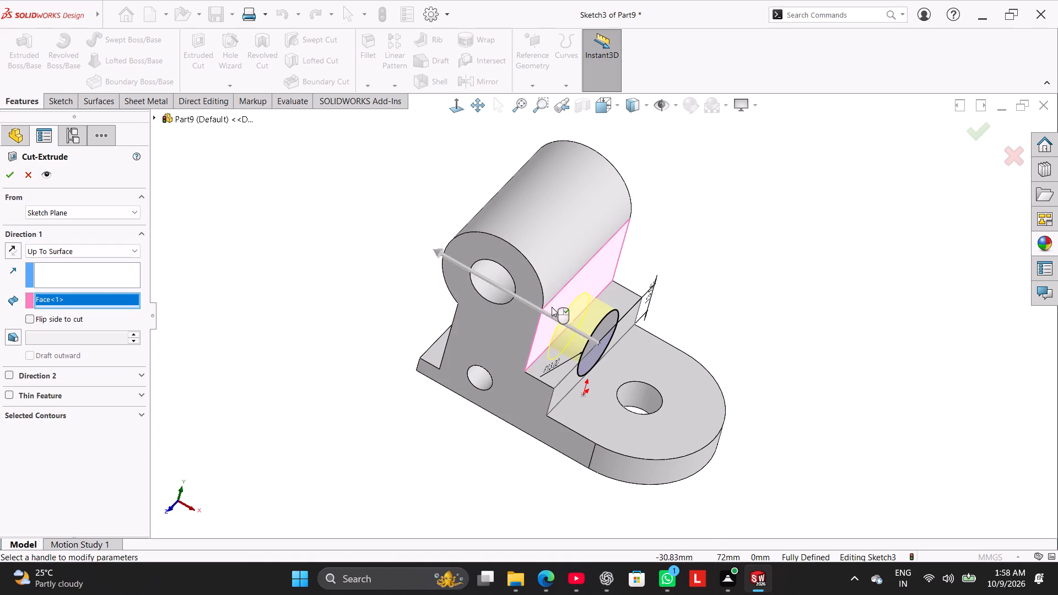
middle_drag(358, 355, 338, 316)
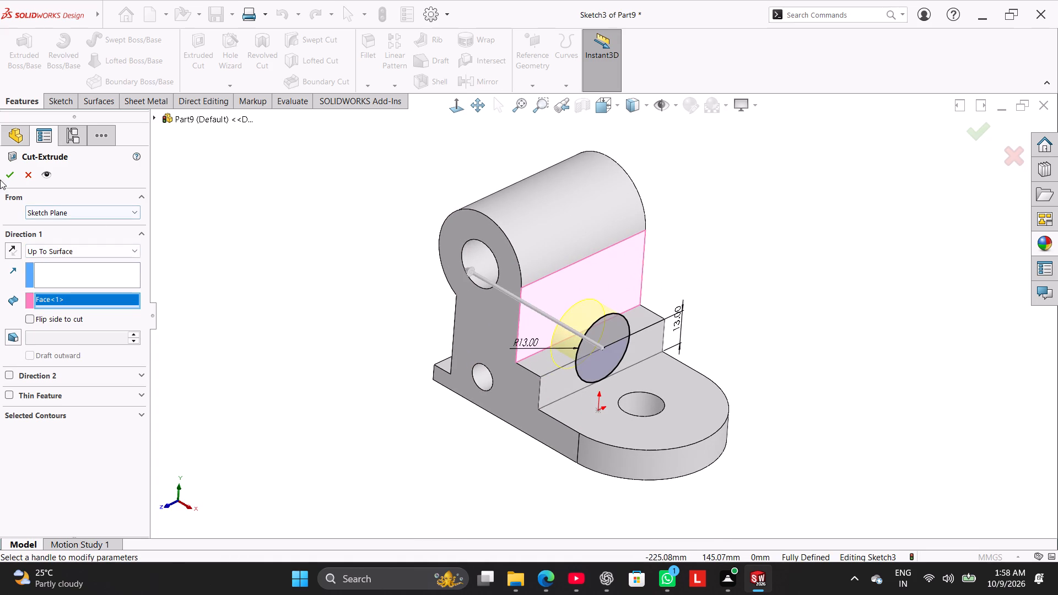
click(13, 171)
click(274, 322)
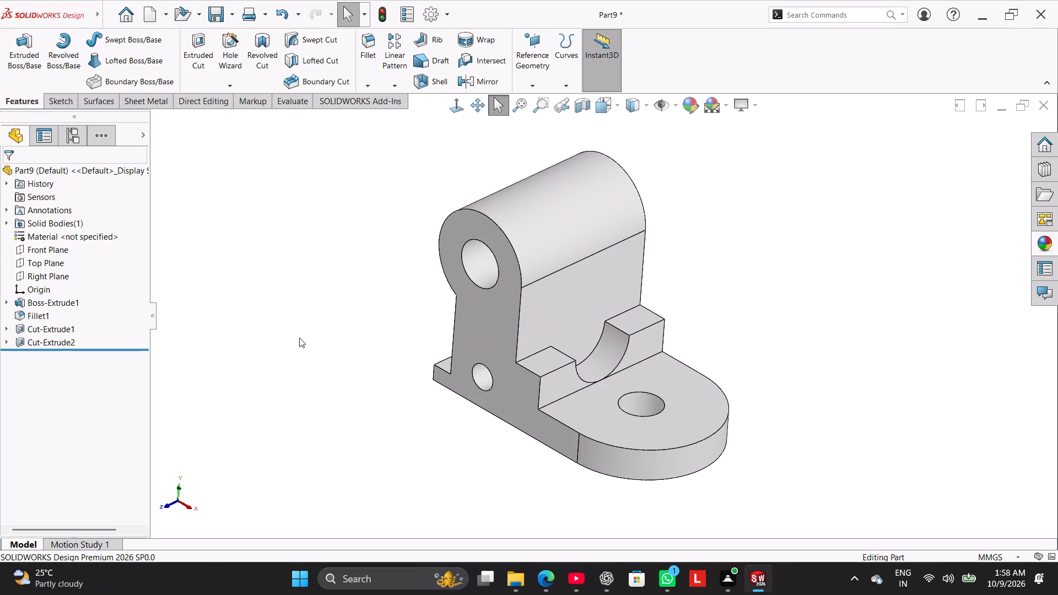
Sketch a corner rectangle about 35 mm by 6.4 mm on the Right Plane, with its lower side on the base's bottom edge.
middle_drag(299, 338, 255, 361)
right_drag(292, 372, 473, 252)
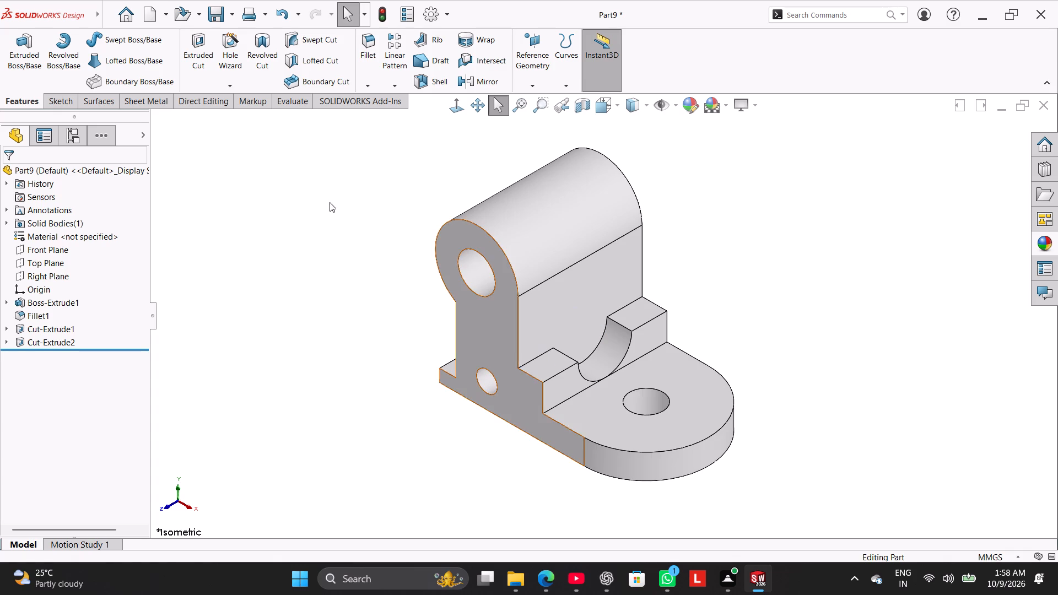
click(42, 270)
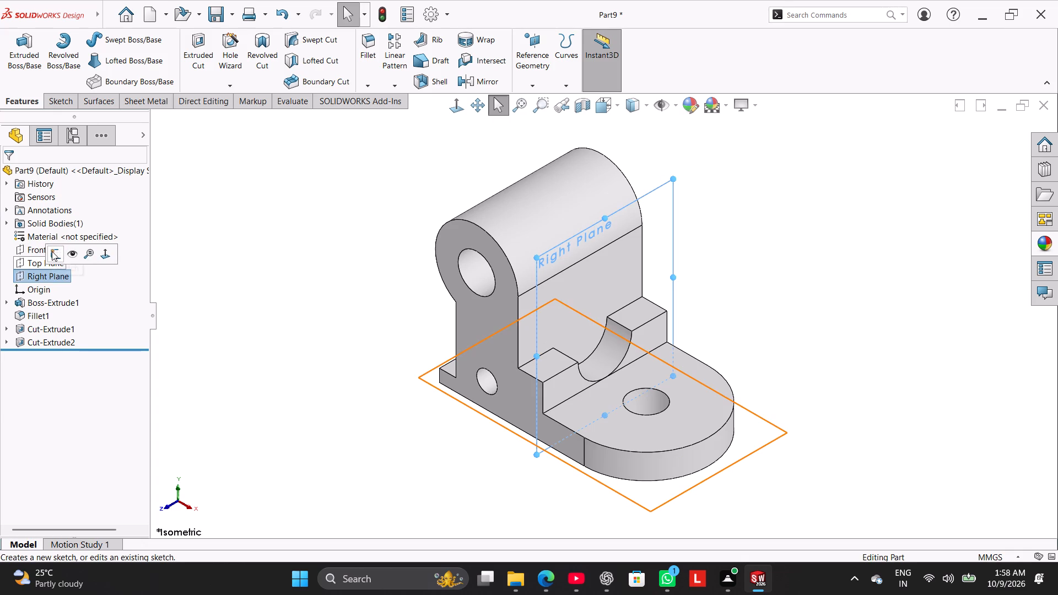
click(52, 251)
click(196, 315)
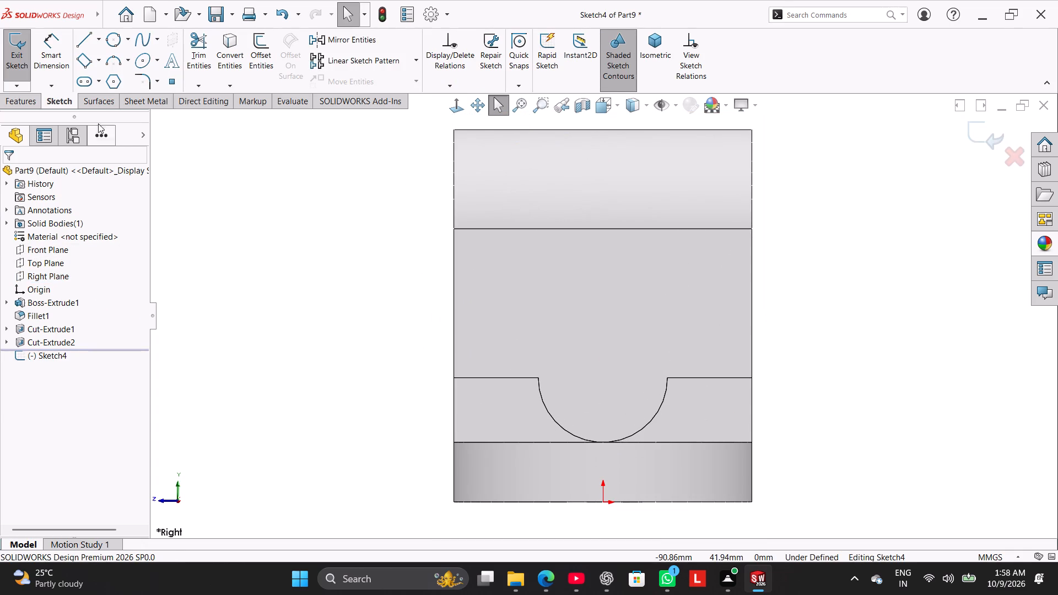
click(100, 61)
click(101, 79)
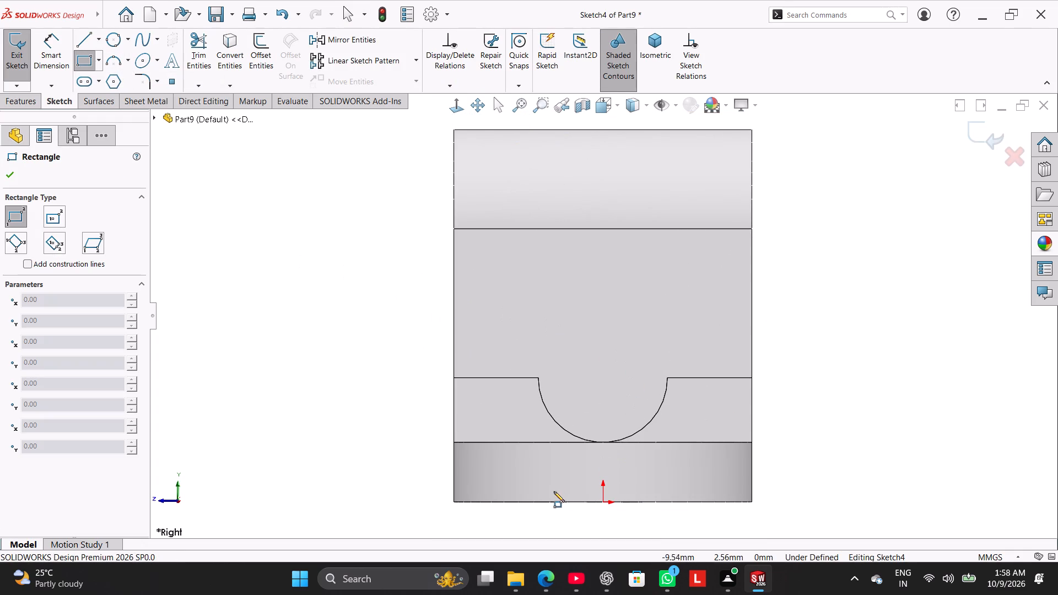
click(514, 501)
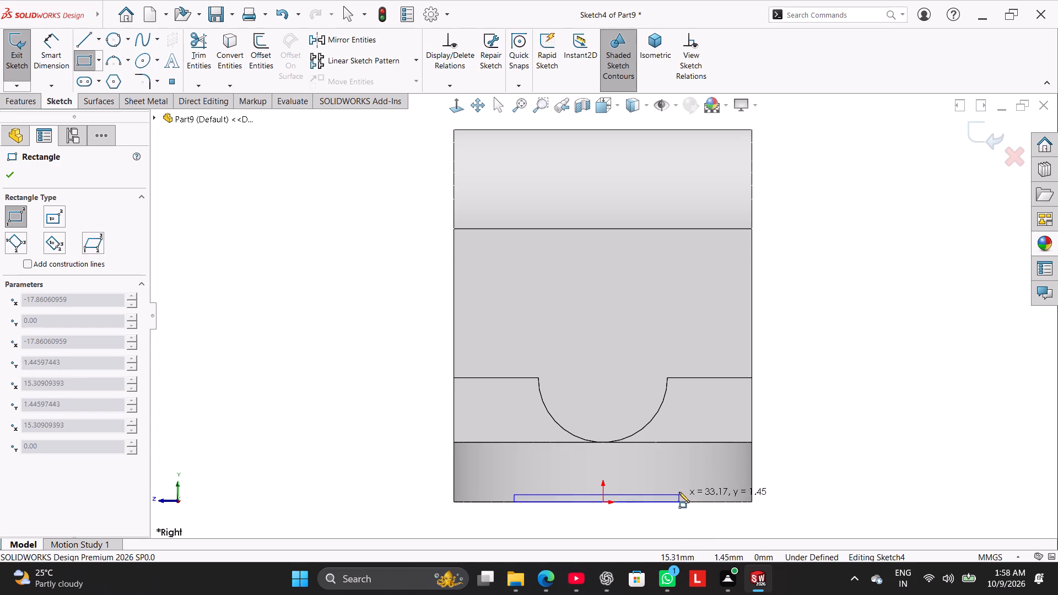
click(688, 470)
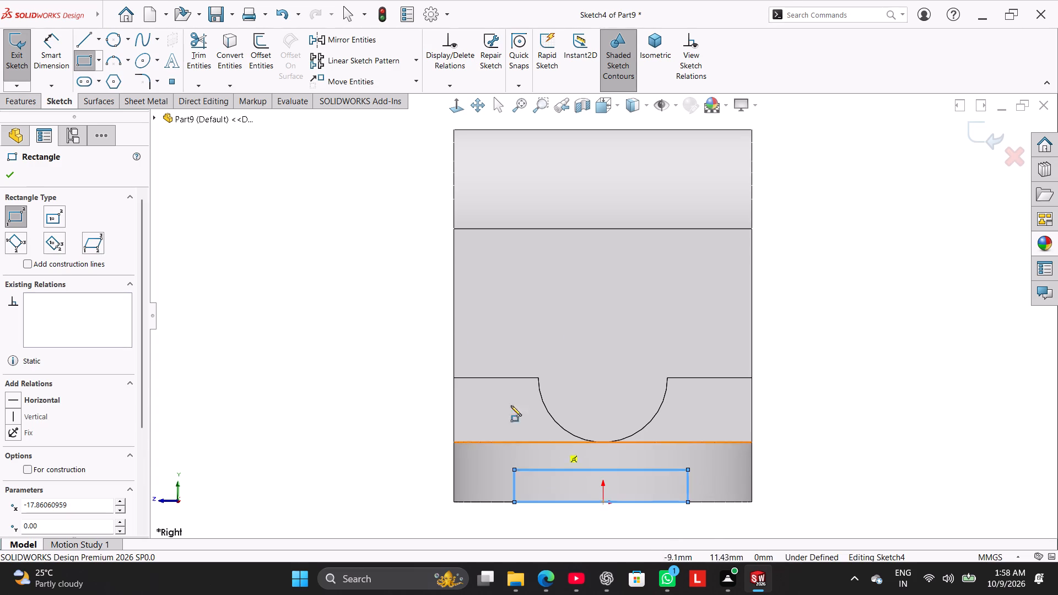
right_click(367, 226)
click(398, 235)
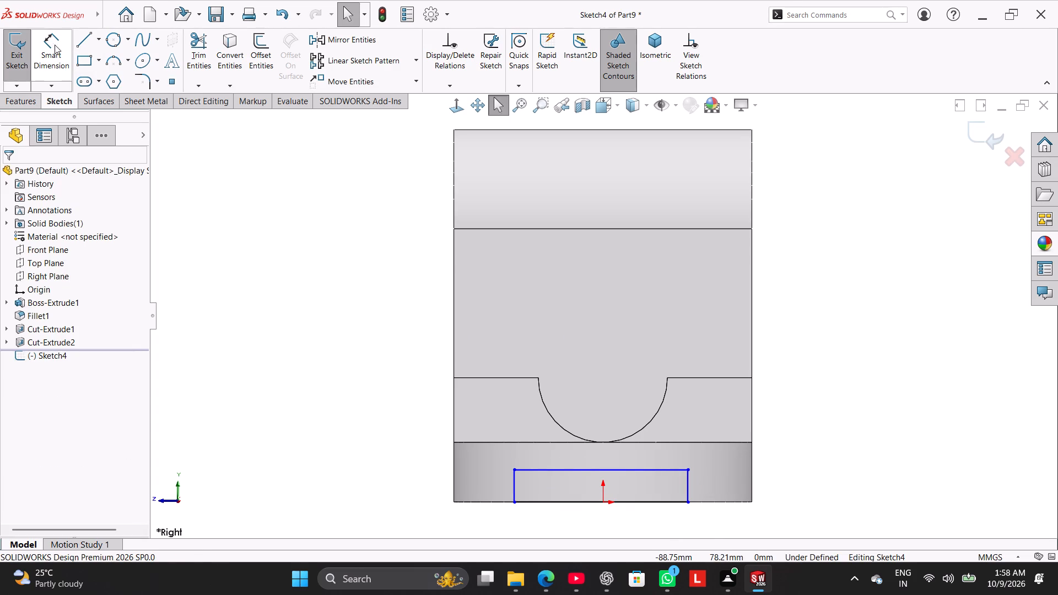
Dimension the rectangle 40 mm wide and 4 mm high.
click(56, 45)
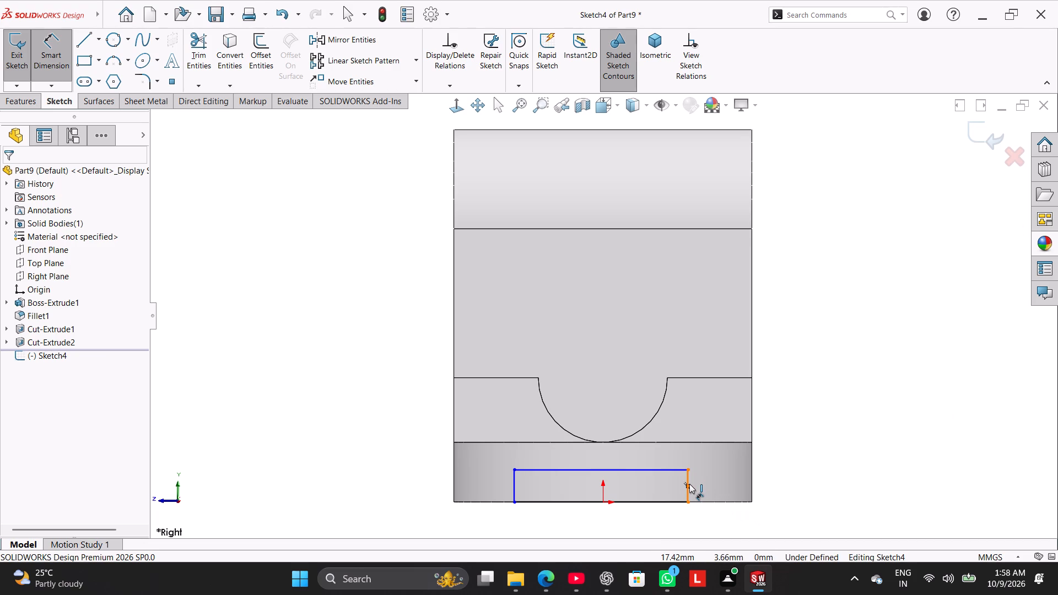
click(653, 505)
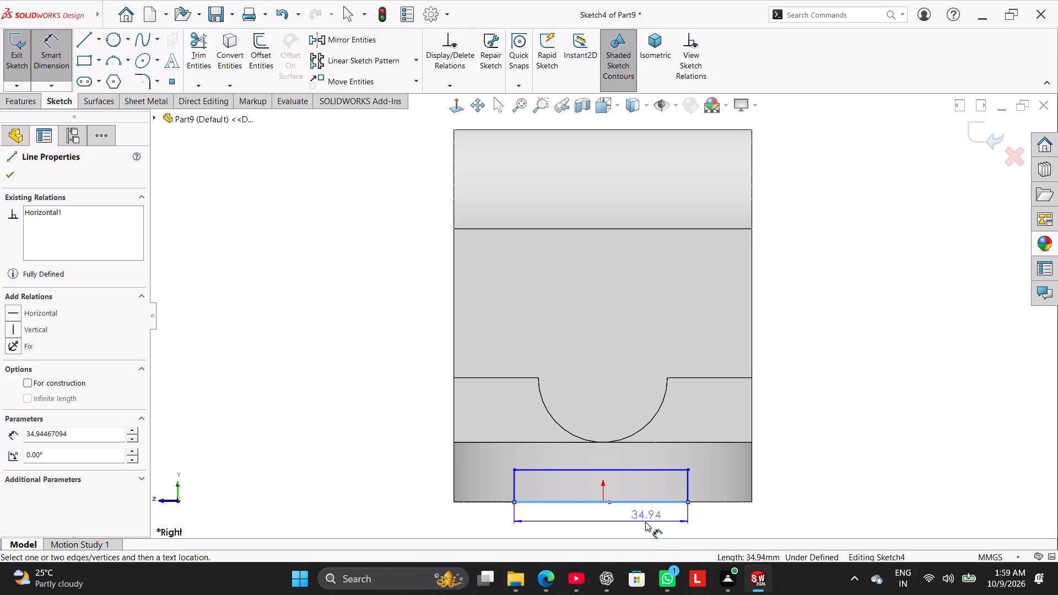
click(597, 526)
text(40)
key(Return)
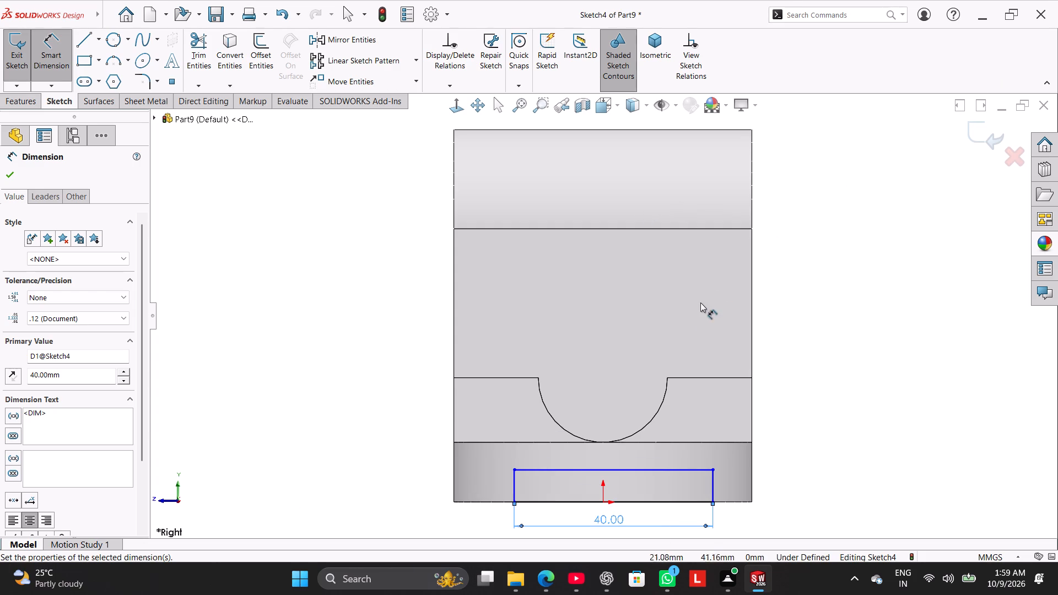
click(713, 484)
click(790, 487)
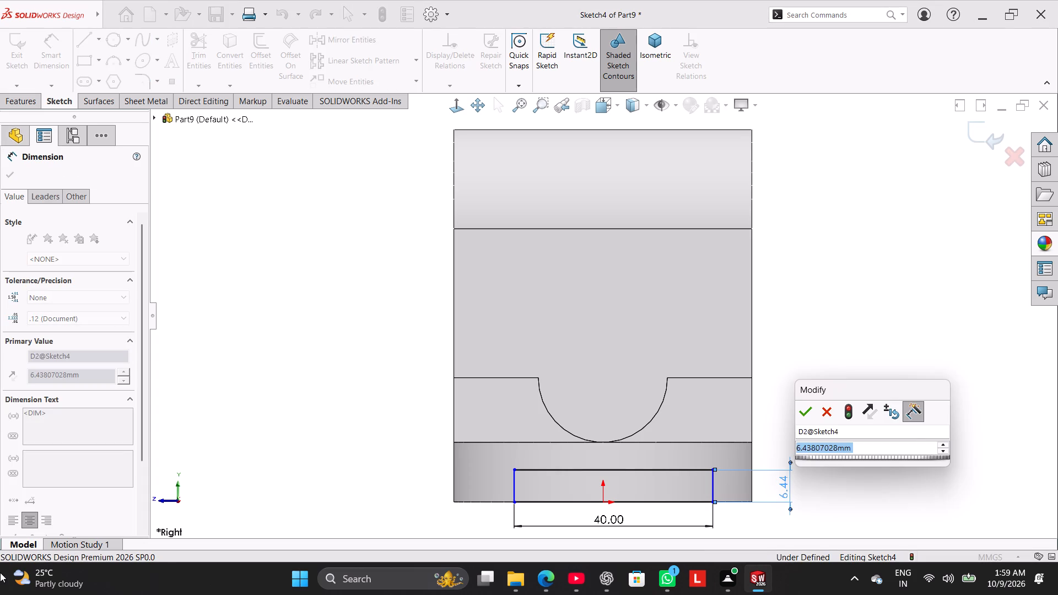
key(4)
key(Return)
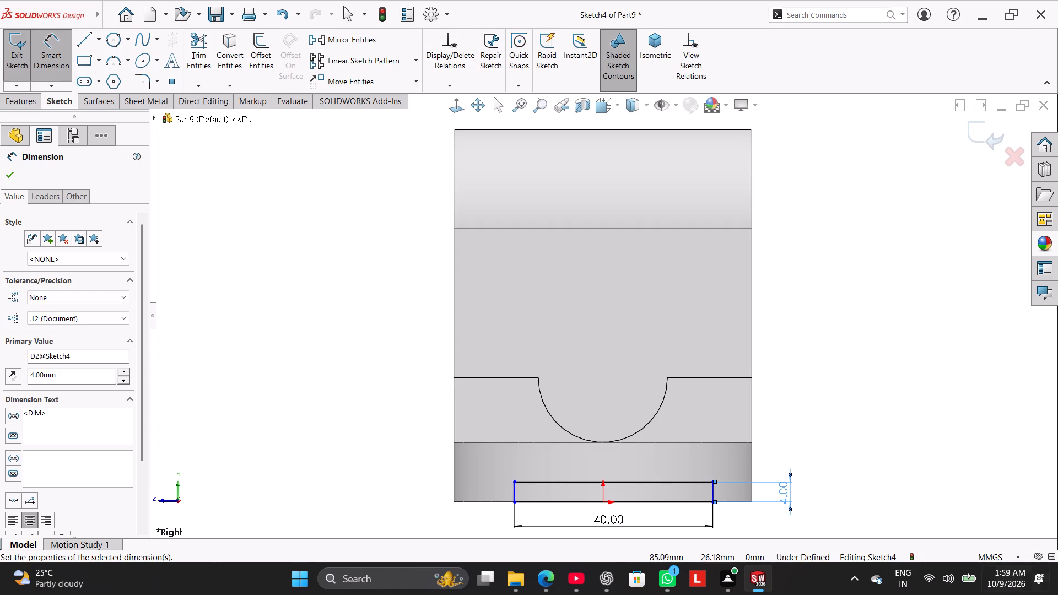
click(952, 365)
right_click(845, 381)
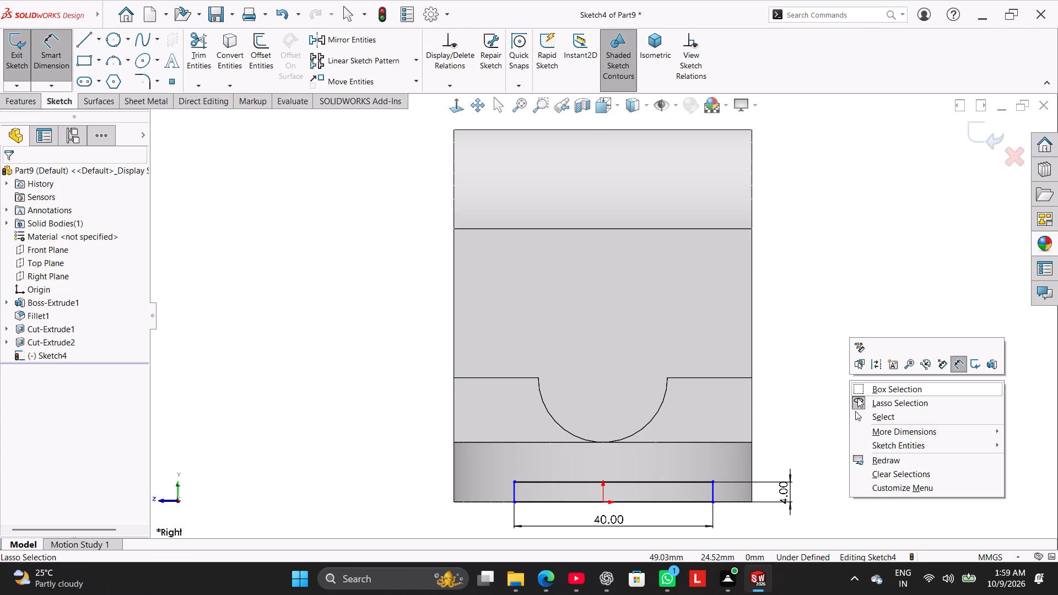
click(865, 416)
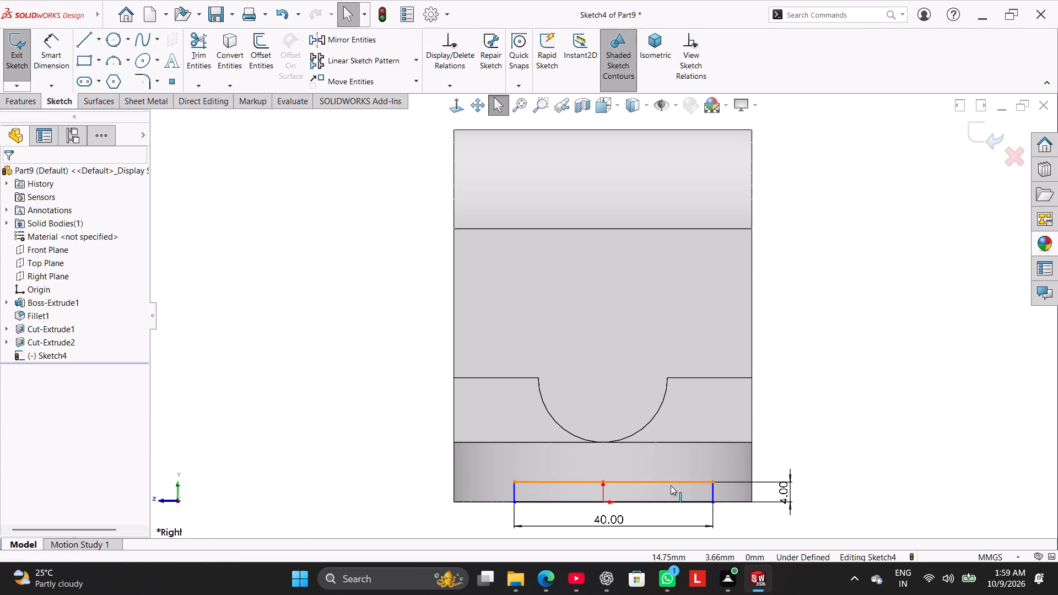
Make the midpoint of the rectangle's bottom line coincident with the origin.
ctrl+click(614, 503)
ctrl+click(602, 504)
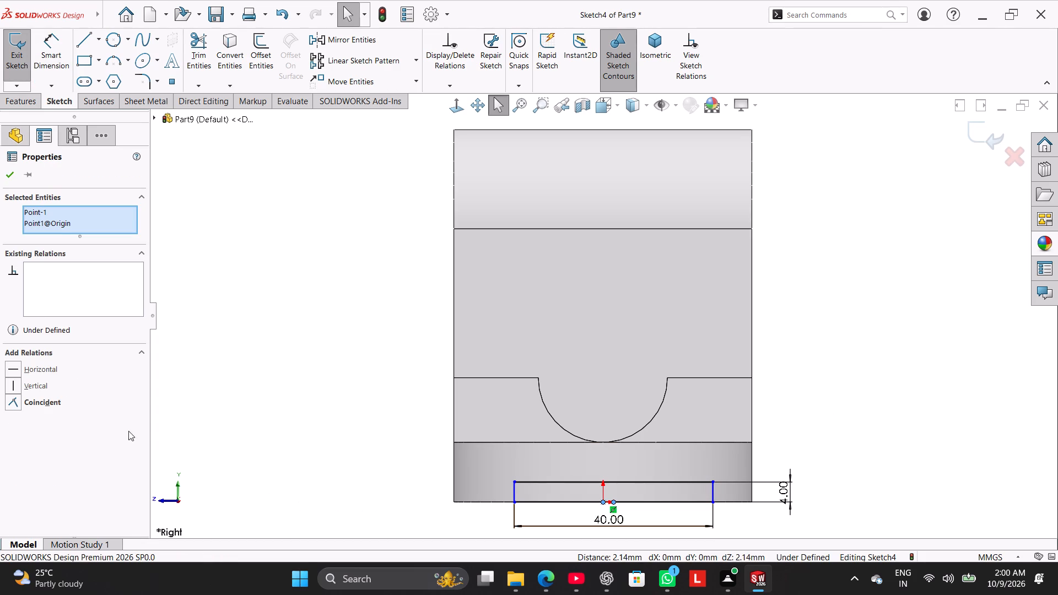
click(47, 405)
click(210, 401)
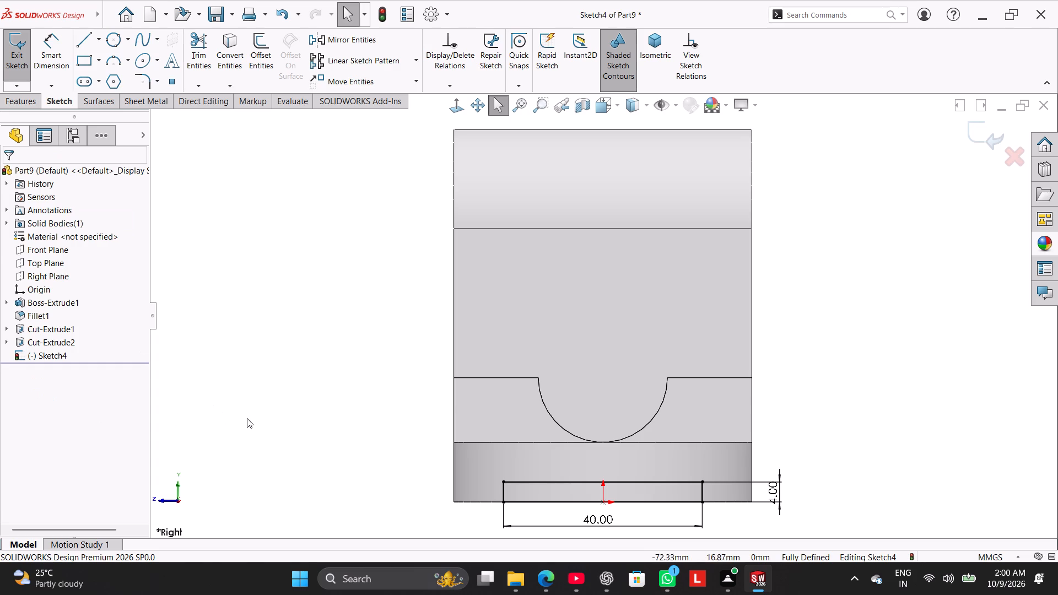
Cut the rectangle through the base with an Extruded Cut set to Through All - Both.
middle_drag(270, 356, 327, 457)
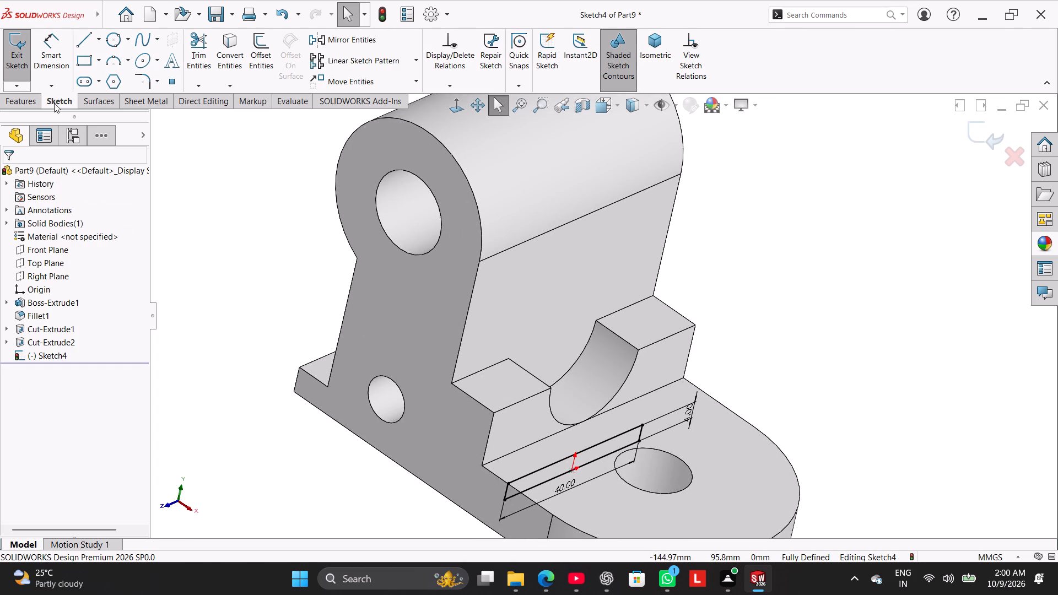
click(35, 99)
click(205, 51)
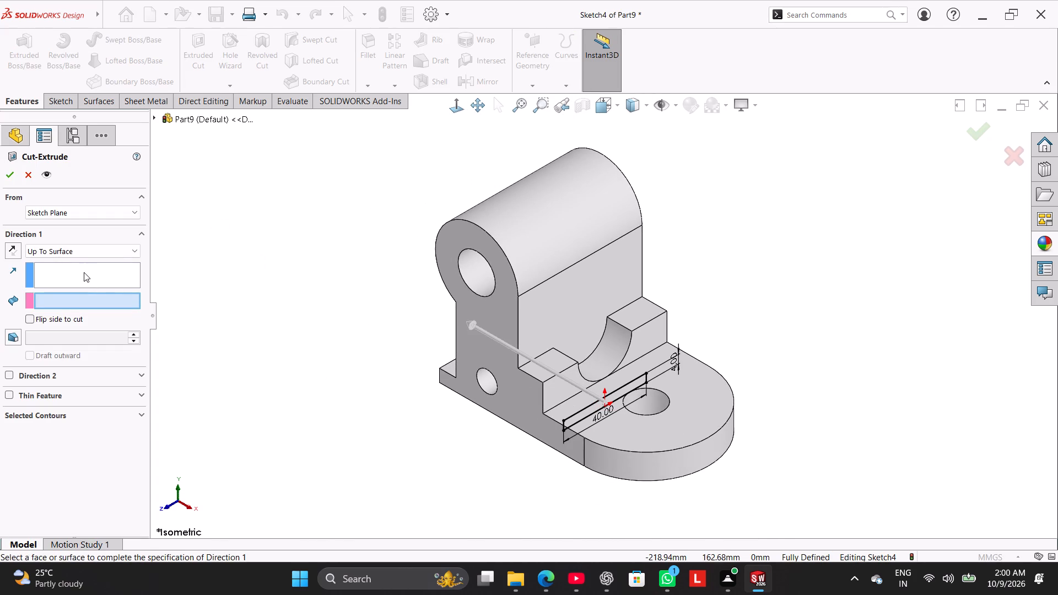
click(84, 255)
click(80, 278)
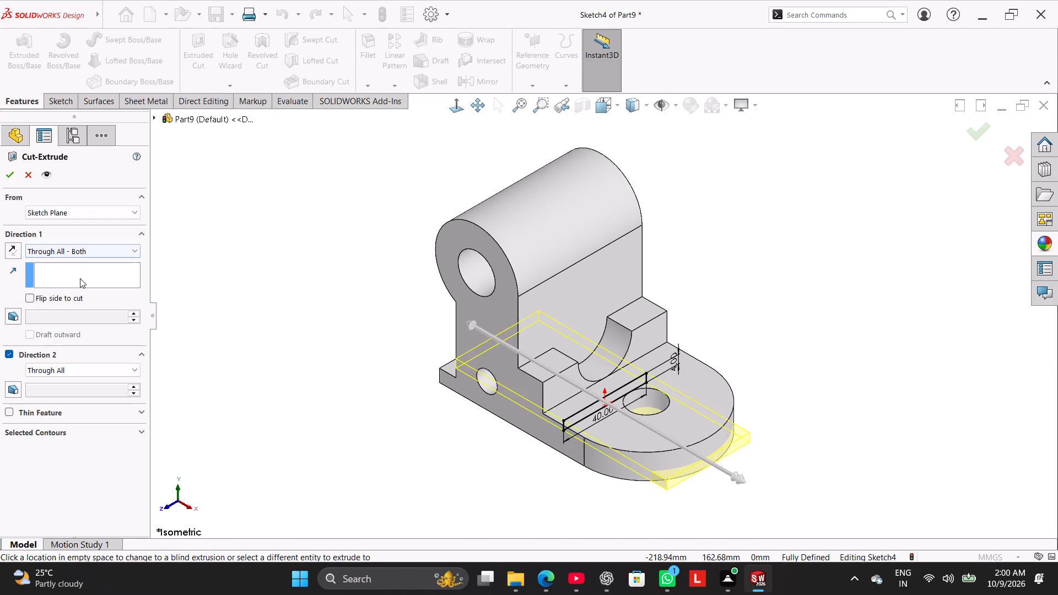
click(15, 178)
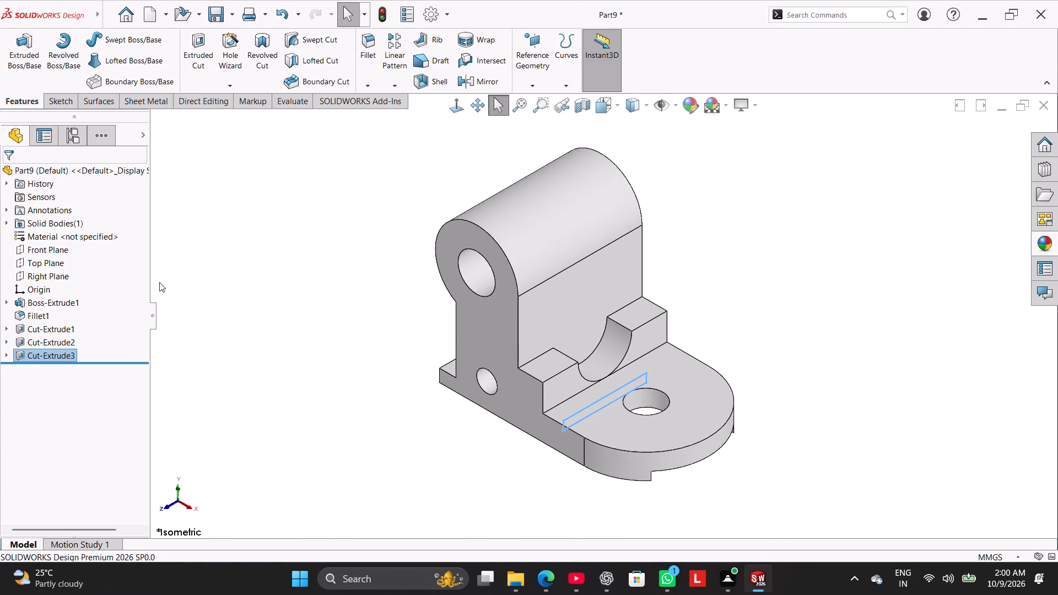
Sketch a corner rectangle about 49 mm by 46 mm on the Top Plane, over the upright wall and extending past the bracket's back edge.
drag(198, 297, 214, 304)
middle_drag(277, 301, 329, 302)
right_drag(264, 334, 410, 254)
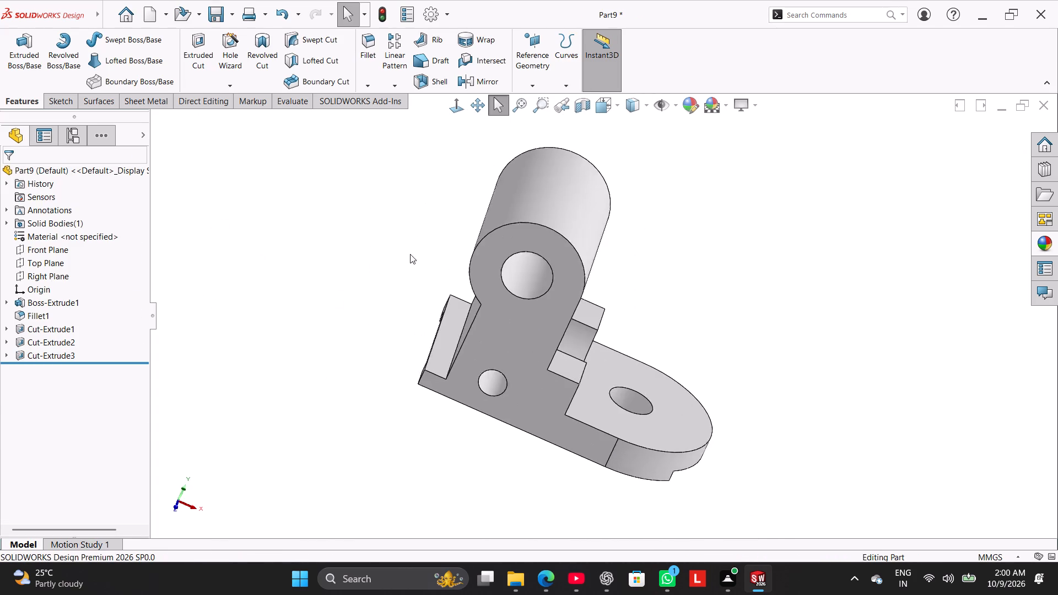
right_drag(410, 254, 409, 254)
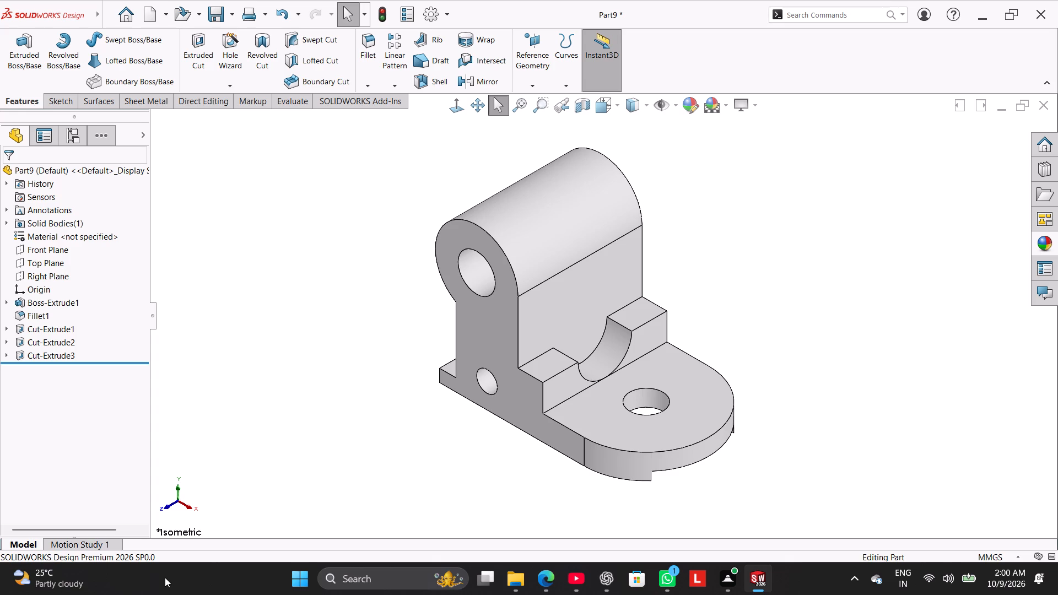
click(62, 262)
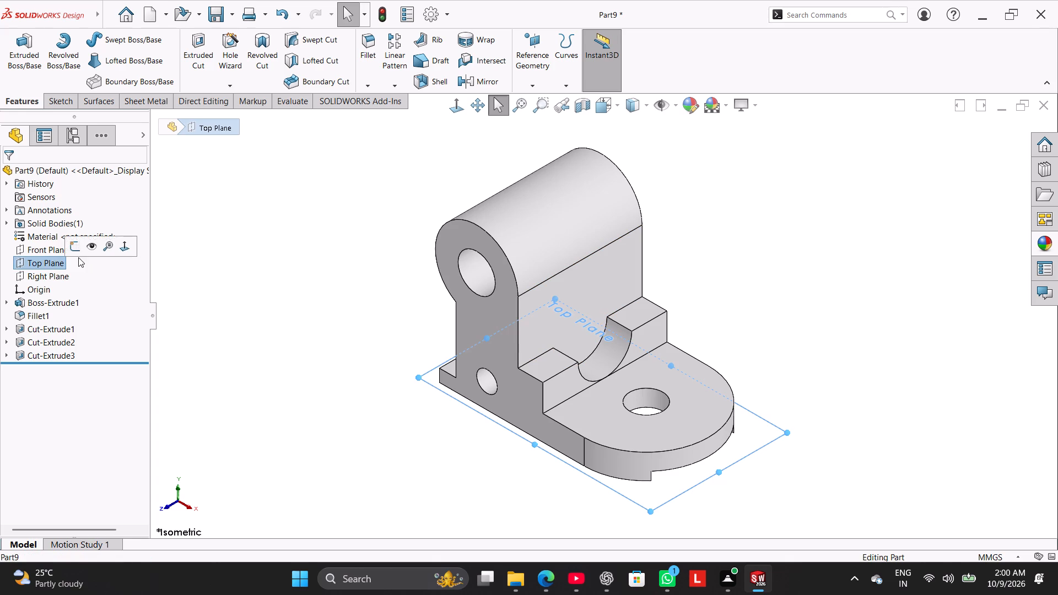
click(78, 245)
click(267, 363)
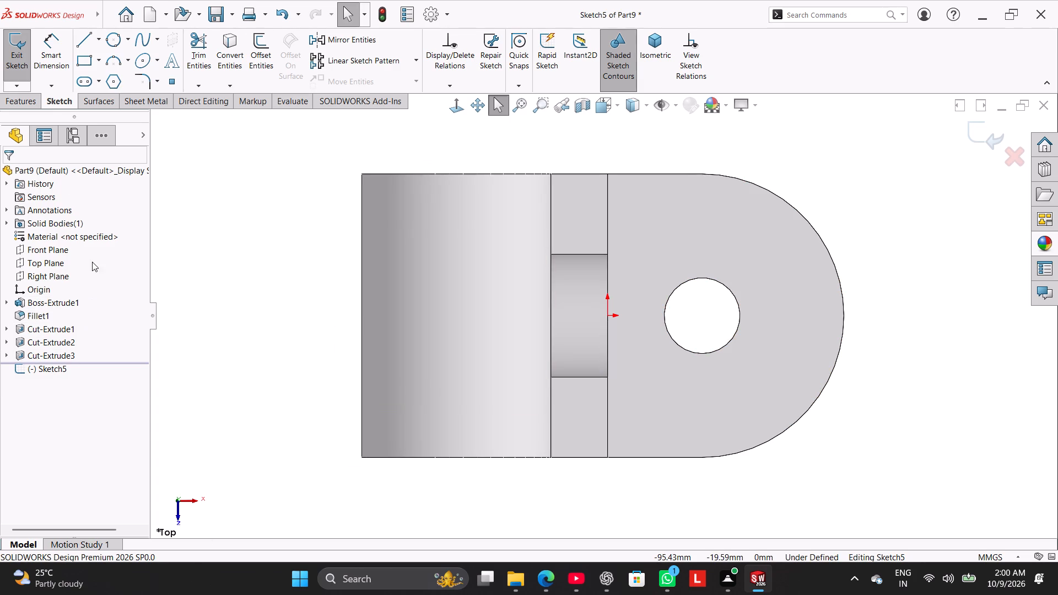
click(87, 62)
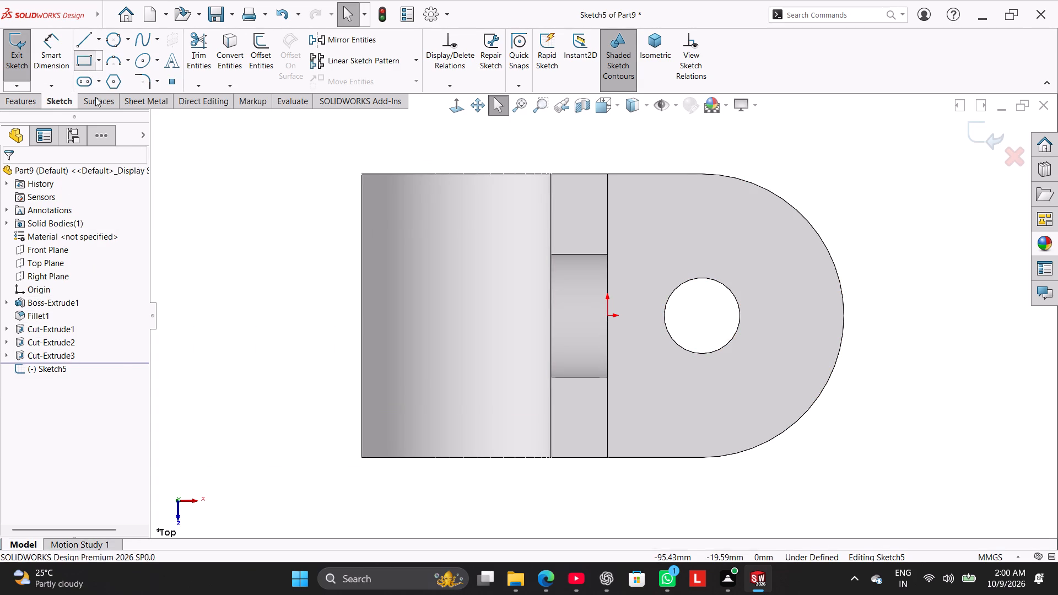
click(338, 204)
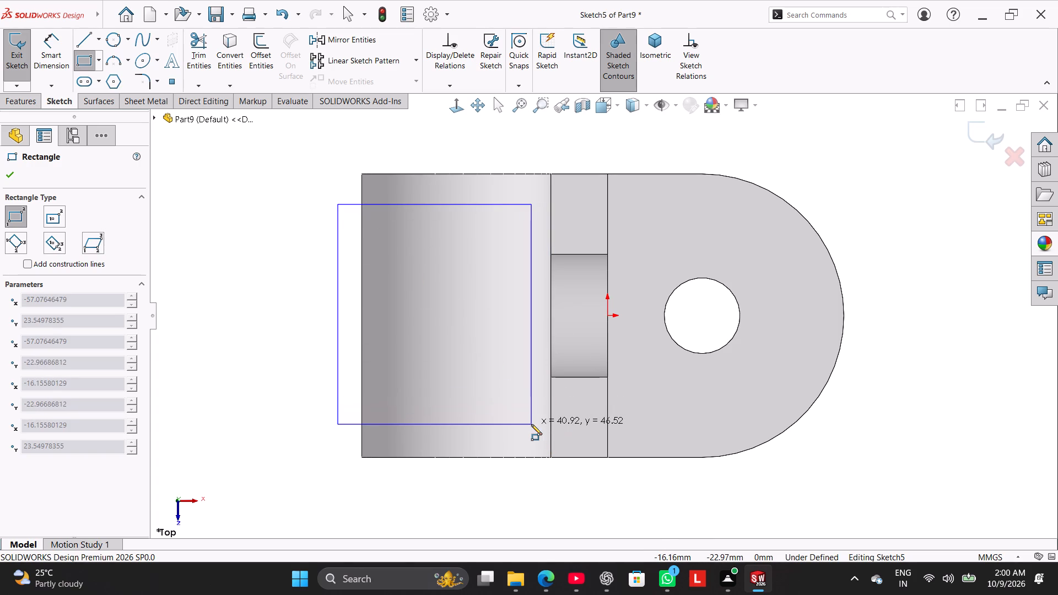
click(568, 424)
right_click(752, 134)
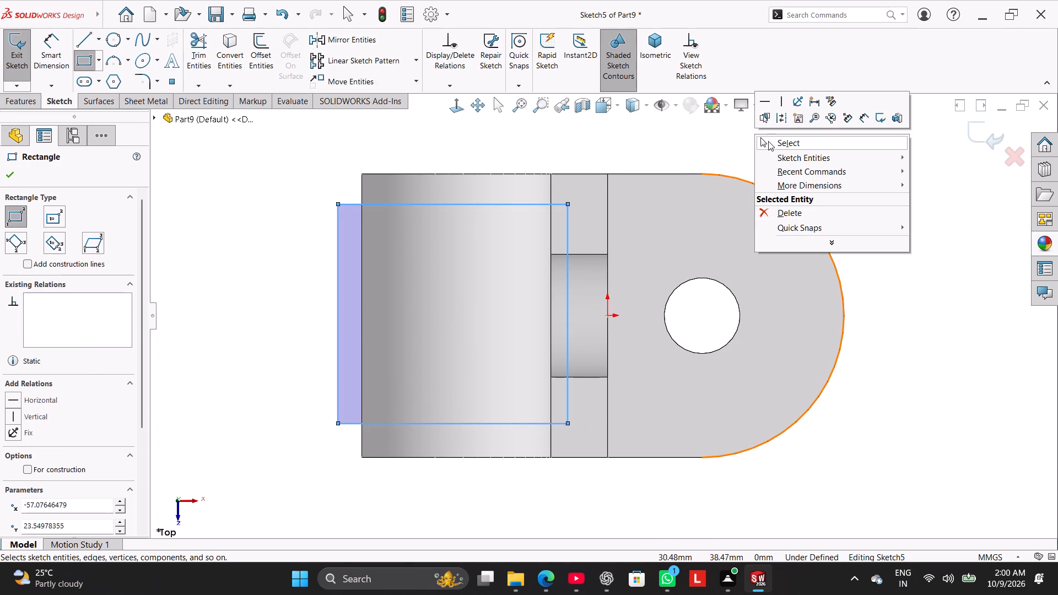
click(769, 141)
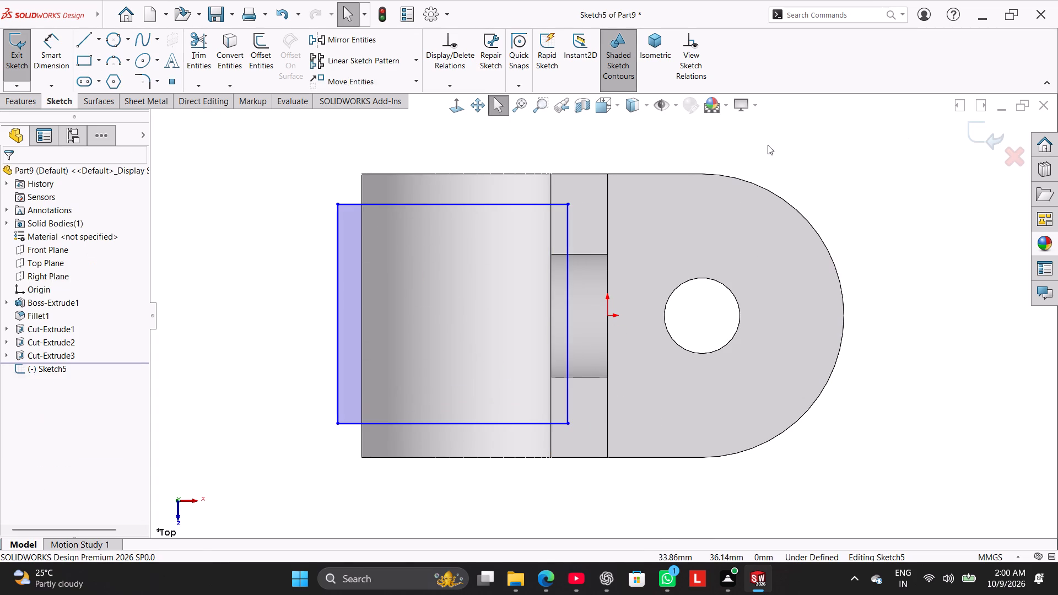
Add a Horizontal relation between the midpoint of the rectangle's right side and the step edge vertex at the origin.
ctrl+click(609, 315)
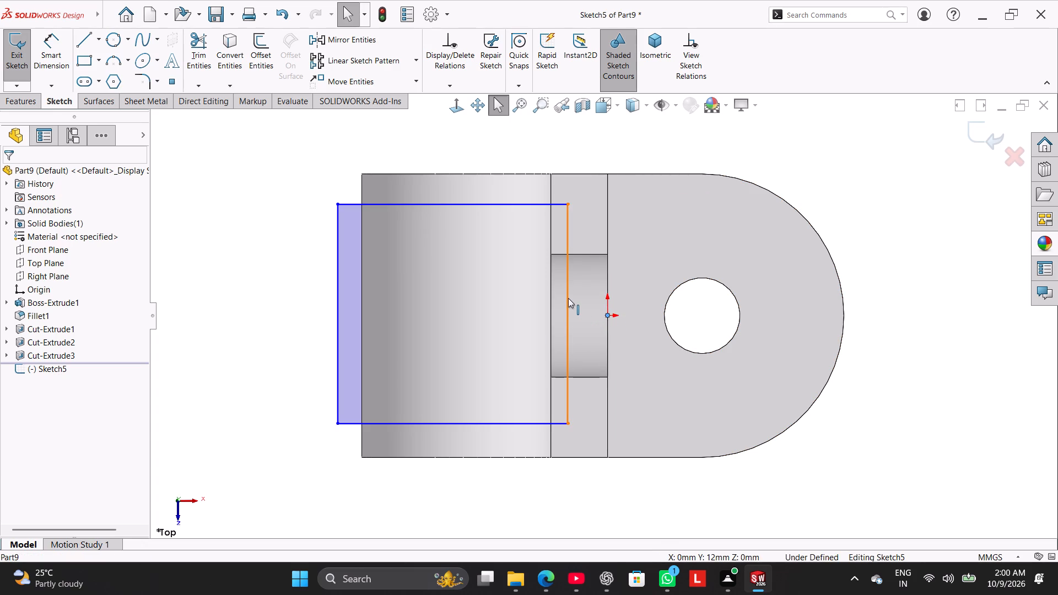
ctrl+click(569, 314)
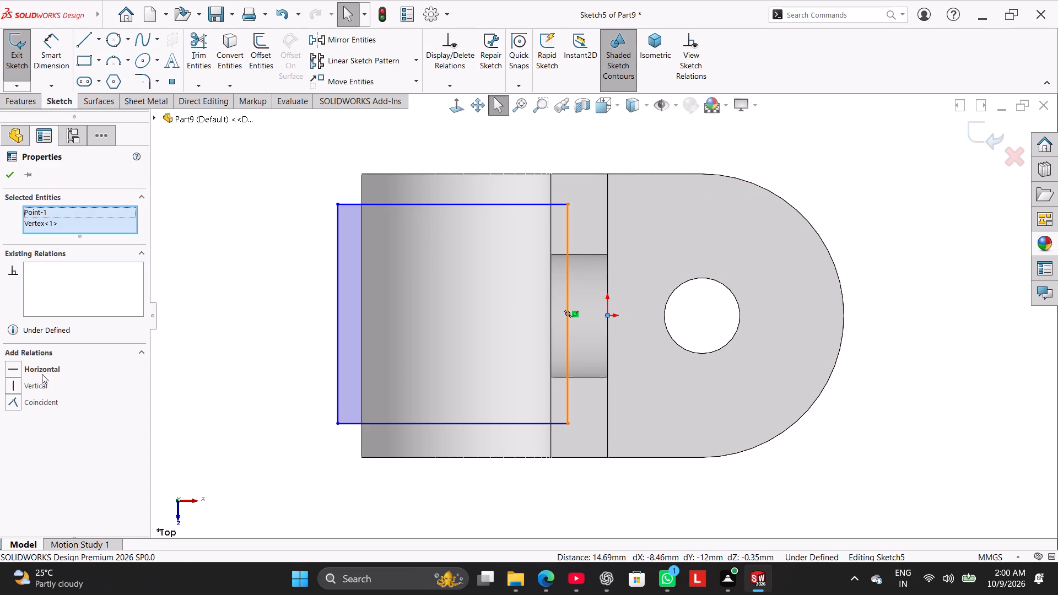
click(44, 366)
click(192, 302)
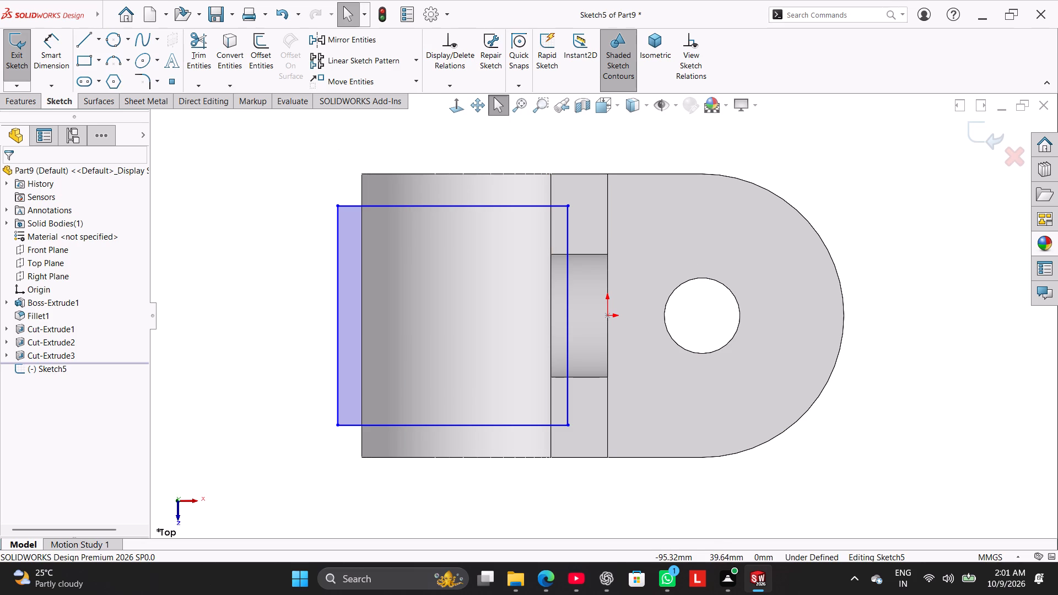
Dimension the rectangle's outer side, parallel to the cylinder's axis, to 45 mm.
click(63, 51)
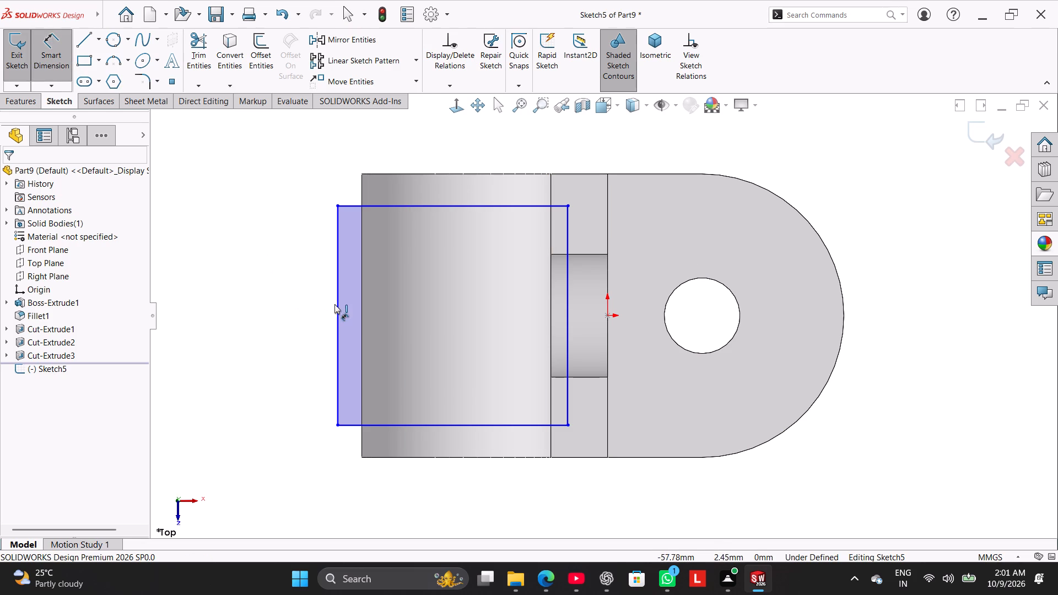
click(336, 306)
click(277, 295)
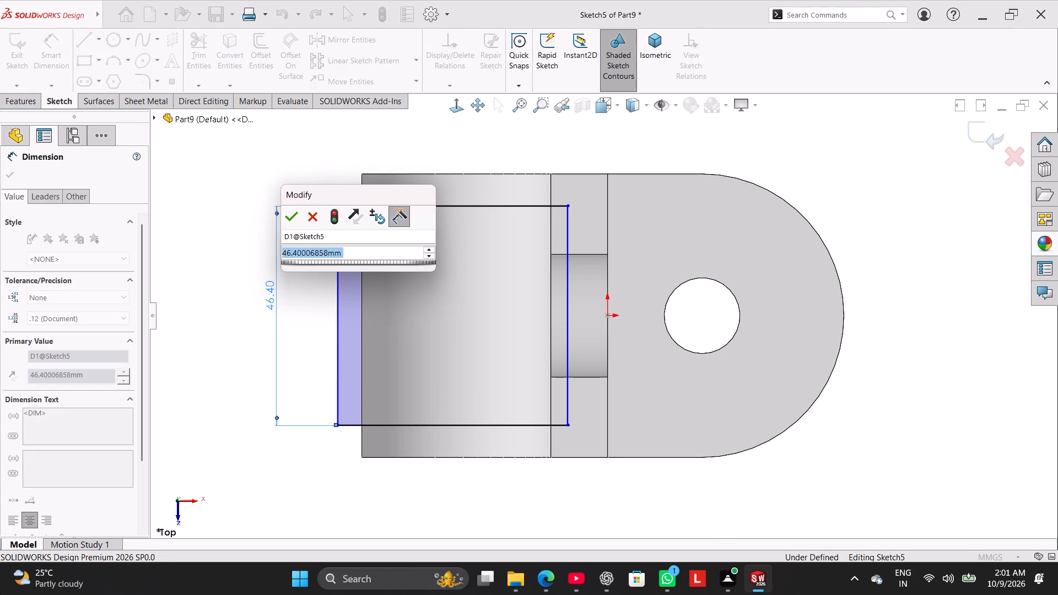
text(60)
key(minus)
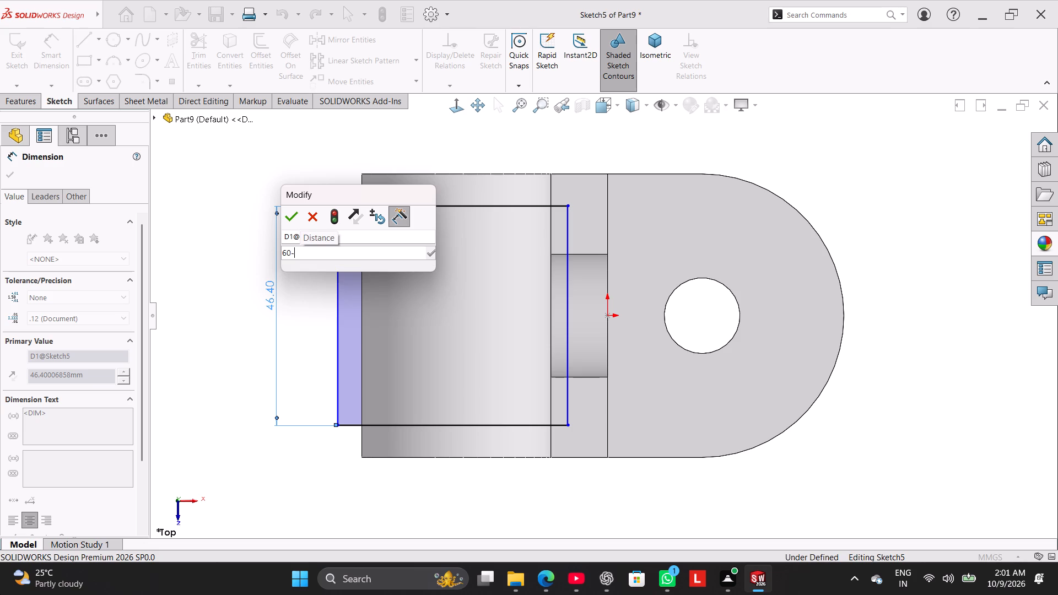
key(1)
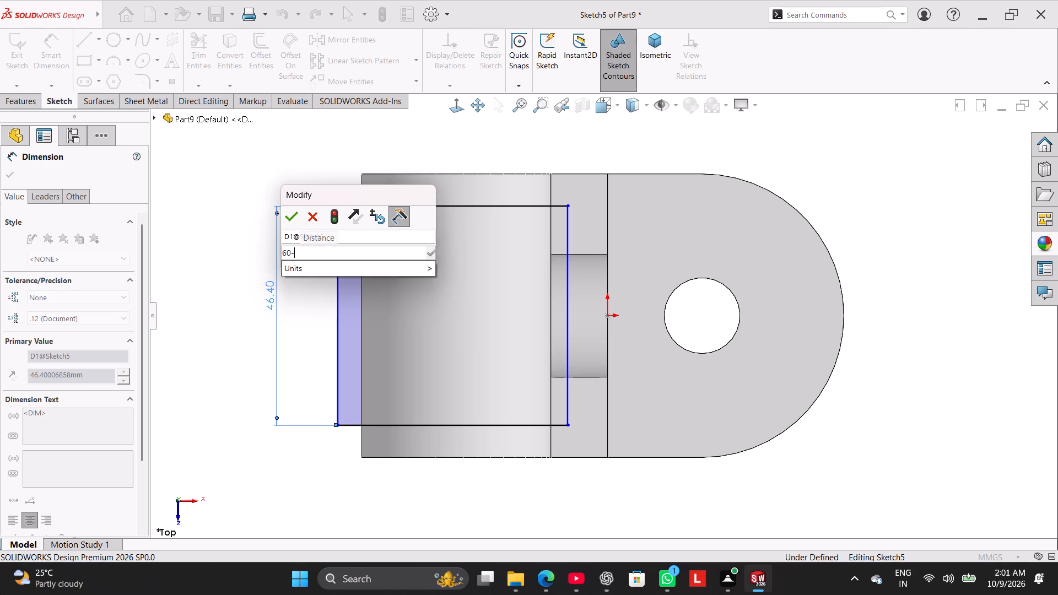
key(5)
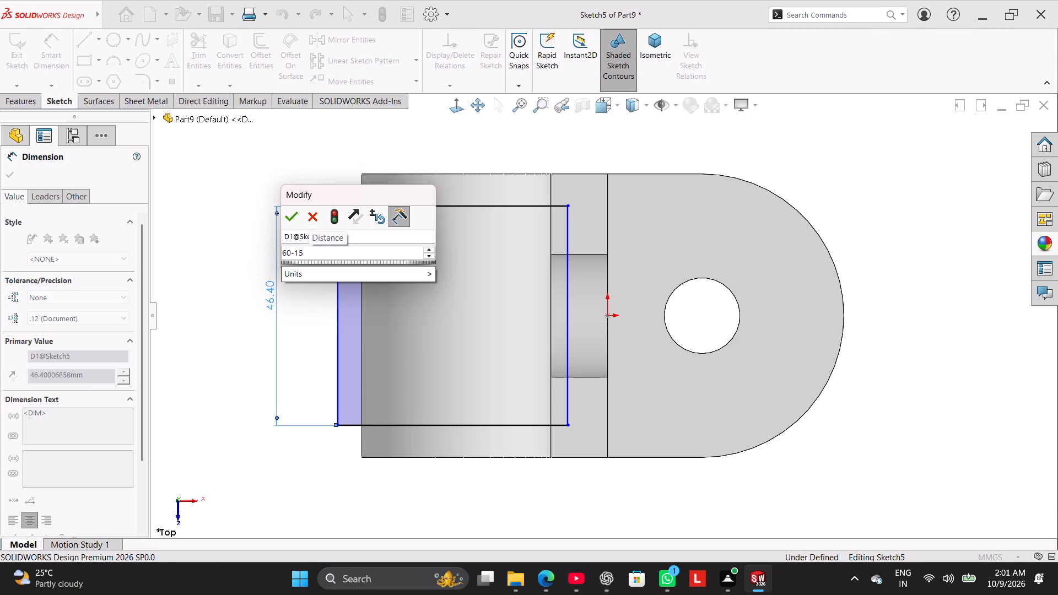
key(Return)
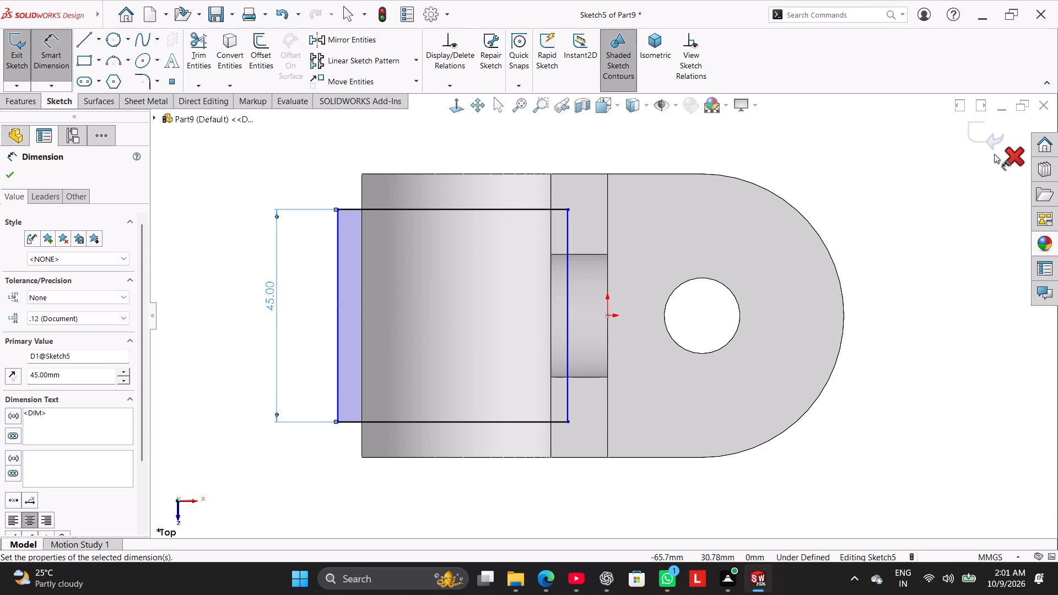
right_click(842, 144)
click(863, 180)
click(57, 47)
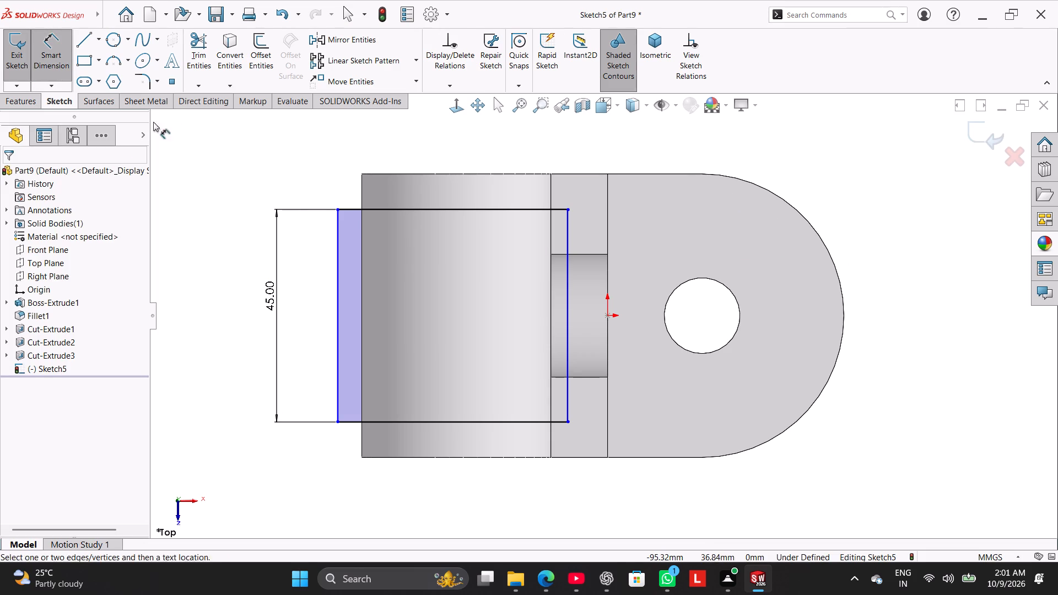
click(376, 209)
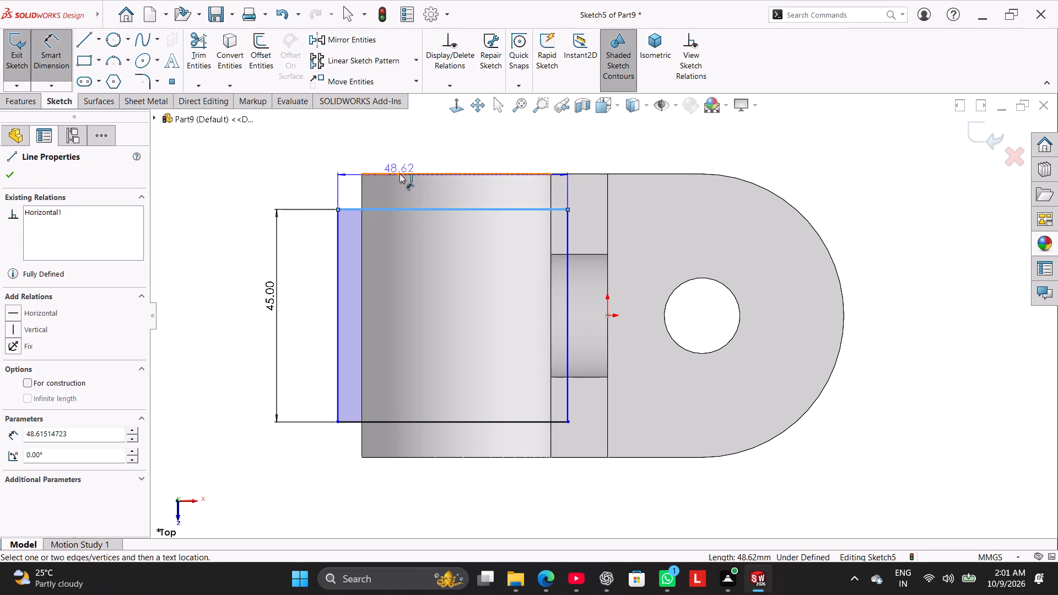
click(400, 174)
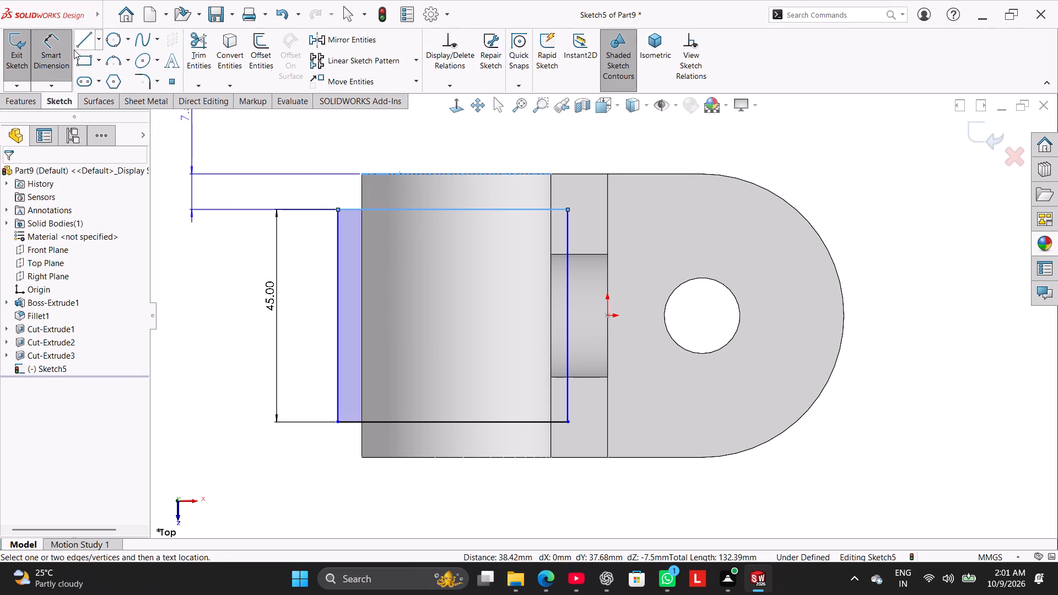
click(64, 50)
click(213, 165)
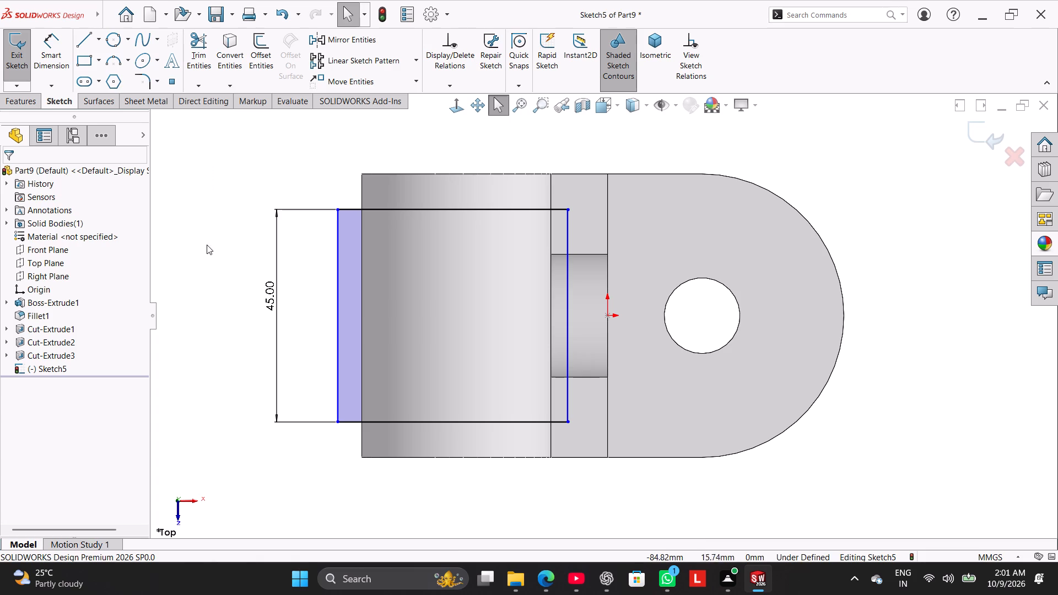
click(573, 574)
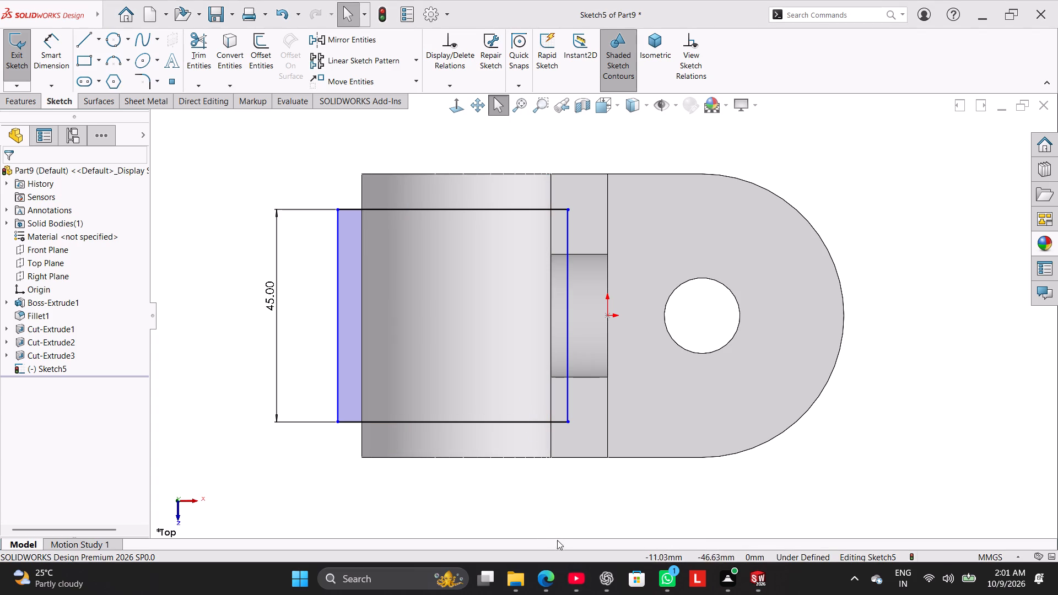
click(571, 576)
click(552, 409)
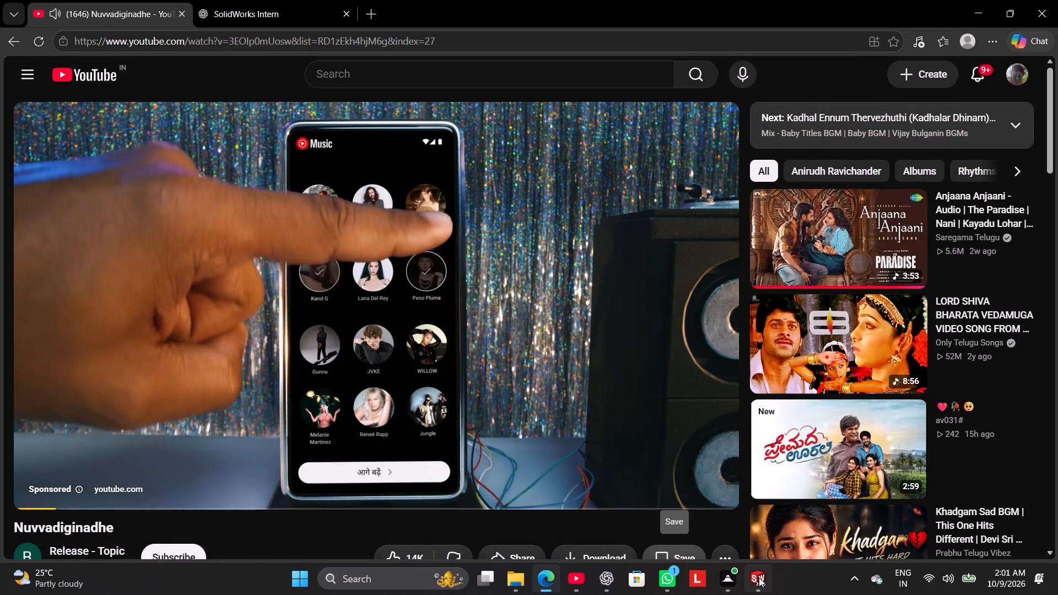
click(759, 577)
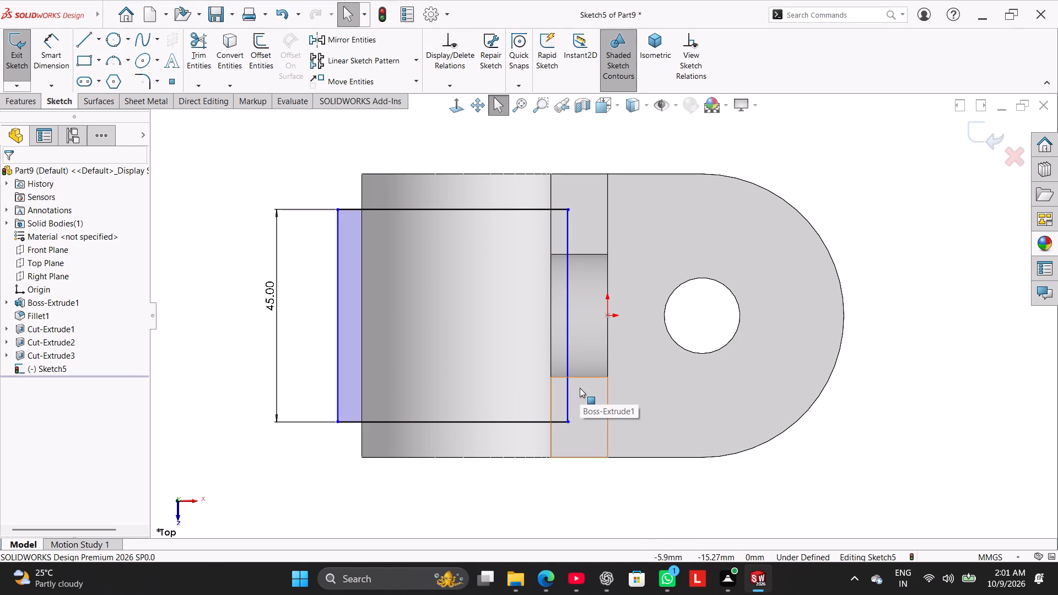
Make the rectangle's side nearest the origin collinear with the edge where the semicircular step cut meets the upright wall.
middle_drag(562, 493, 562, 399)
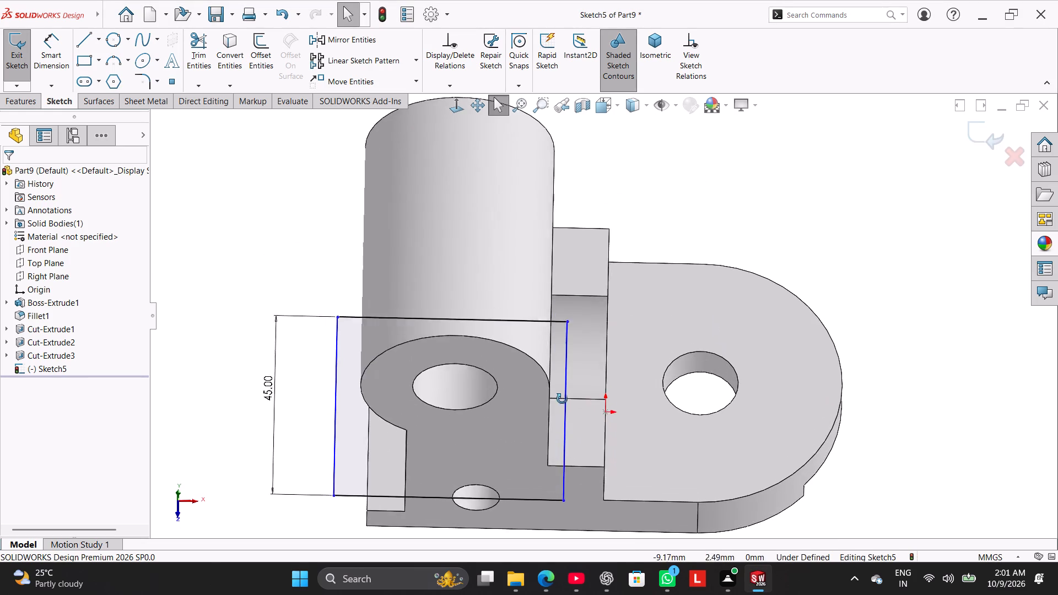
middle_drag(562, 399, 557, 485)
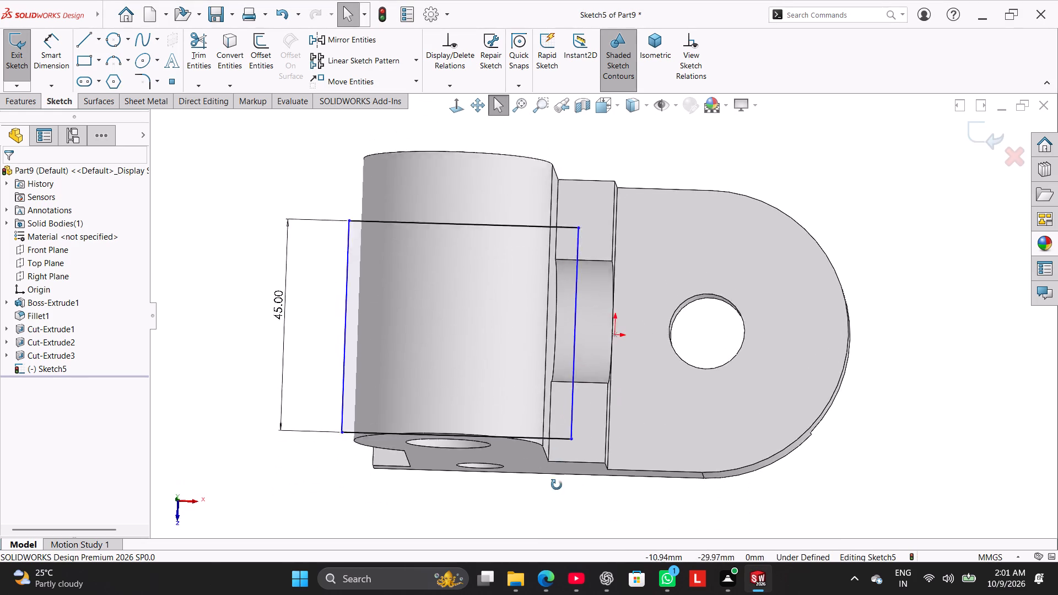
middle_drag(557, 485, 553, 504)
click(461, 107)
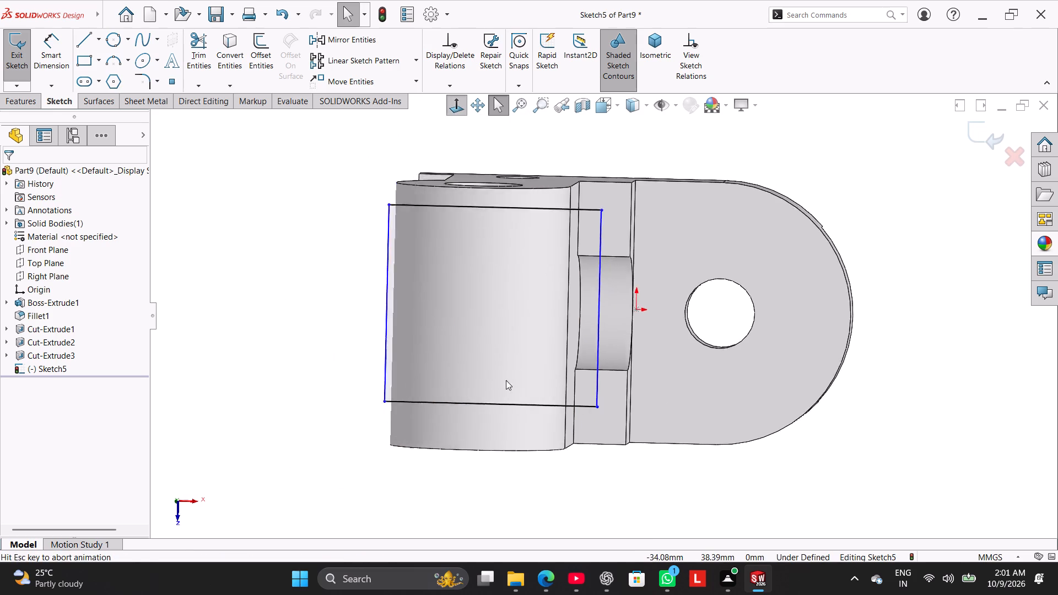
scroll(643, 349, down, 3)
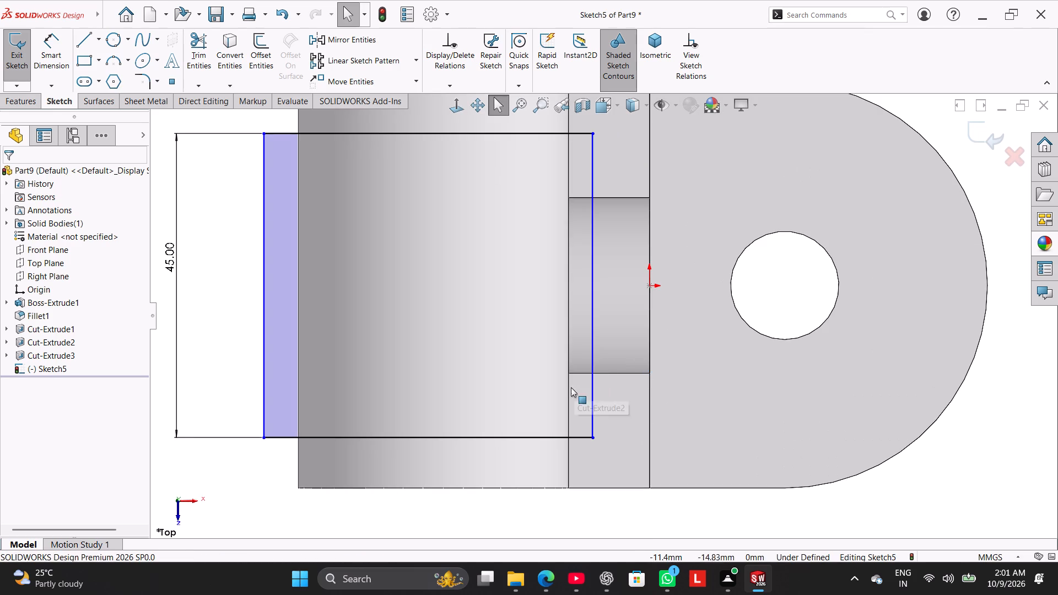
ctrl+click(593, 387)
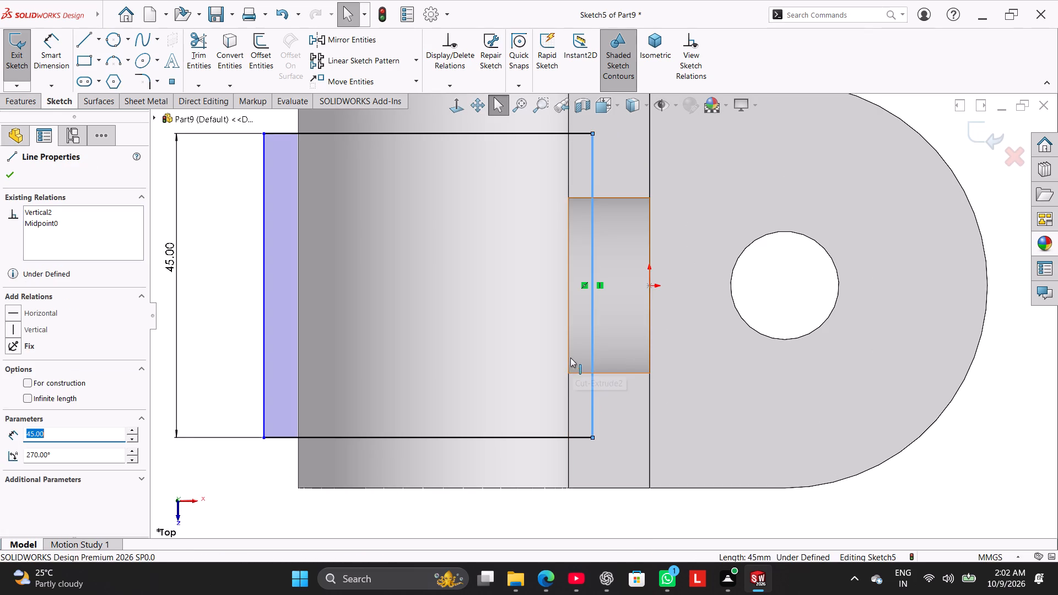
ctrl+click(570, 356)
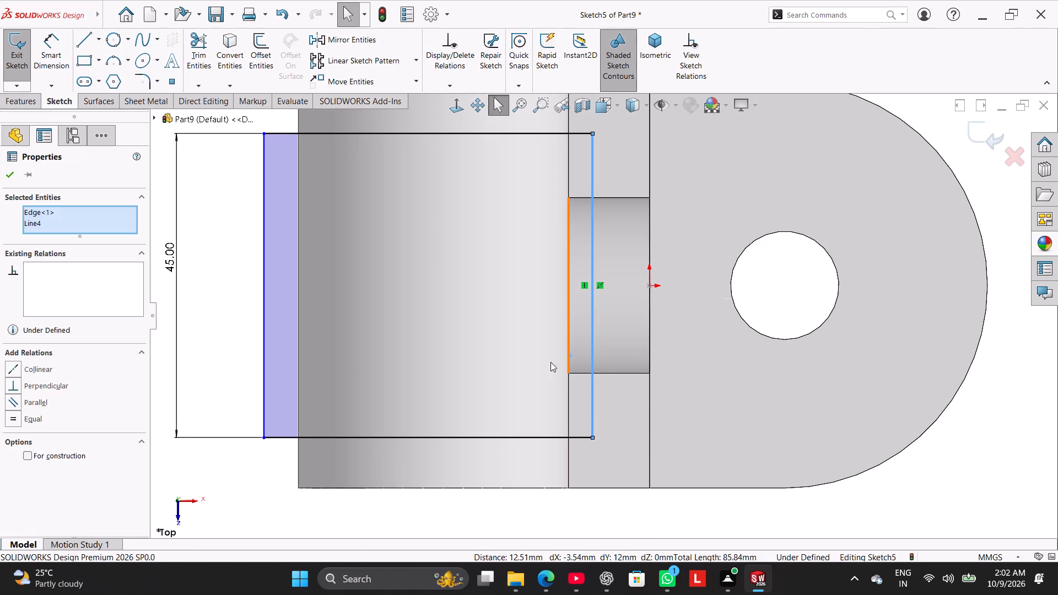
click(39, 374)
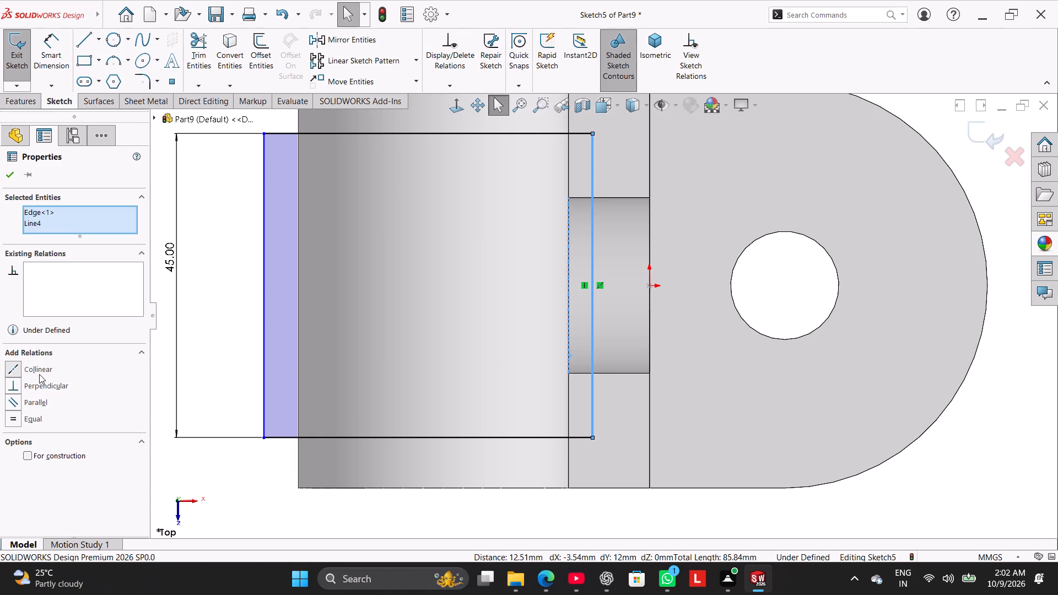
scroll(502, 477, up, 2)
click(321, 484)
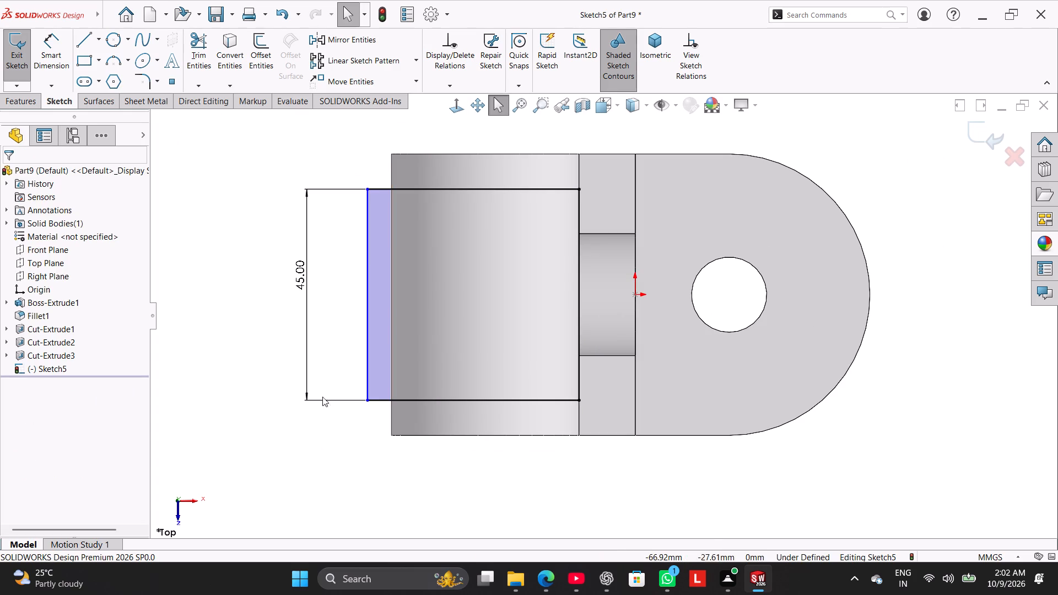
Make the rectangle's outer side collinear with the silhouette edge of the upright's cylindrical top.
middle_drag(325, 440, 352, 328)
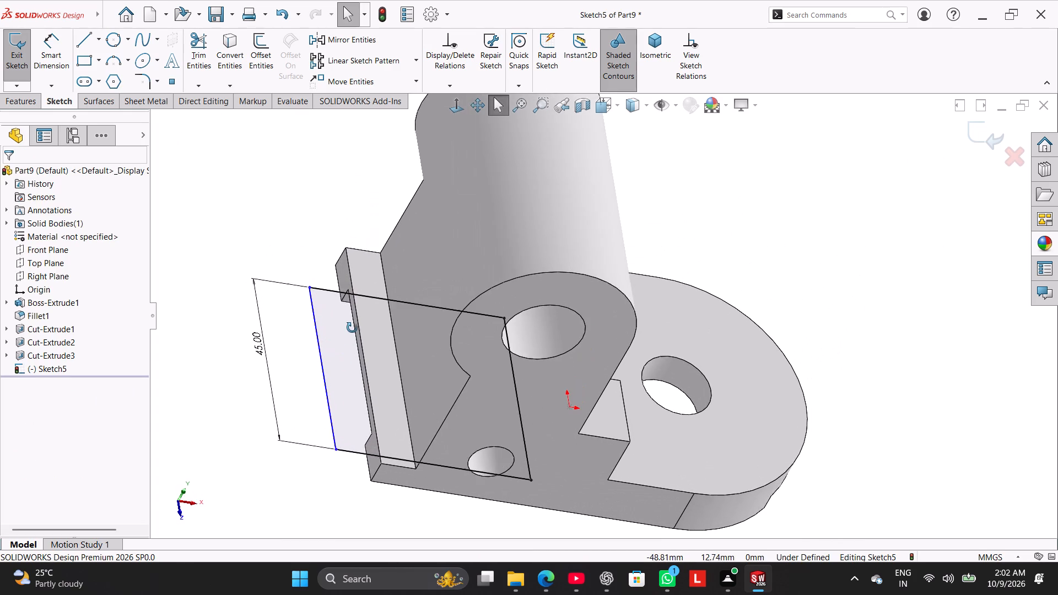
middle_drag(352, 328, 337, 467)
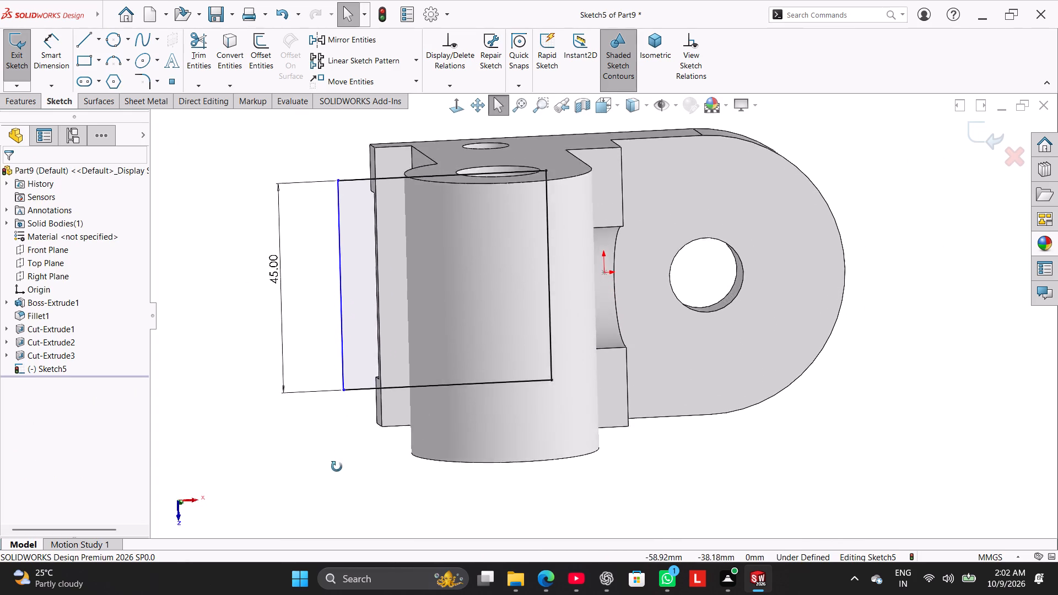
middle_drag(337, 467, 329, 455)
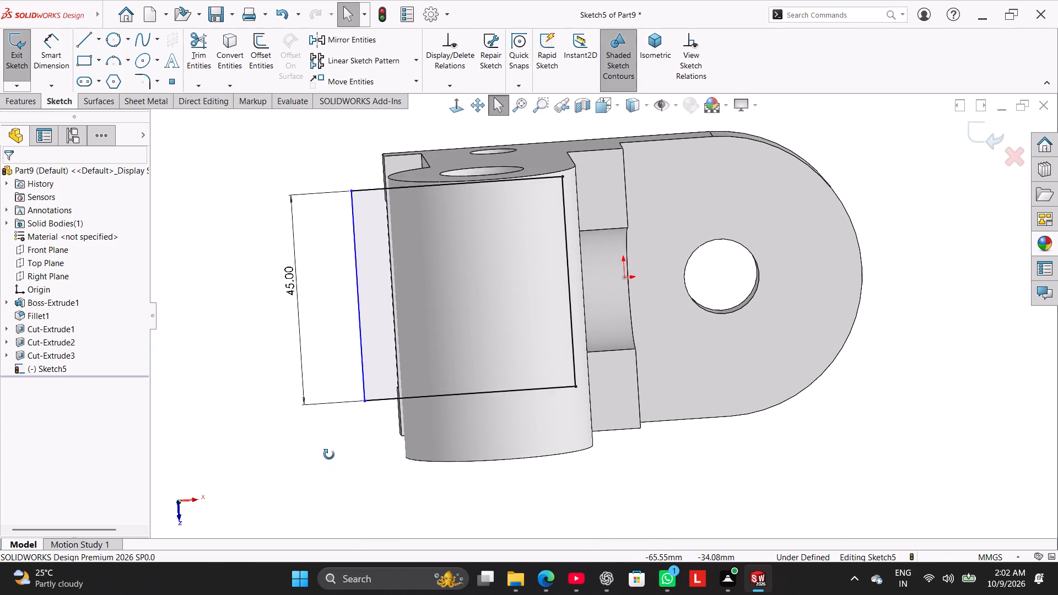
middle_drag(329, 455, 352, 407)
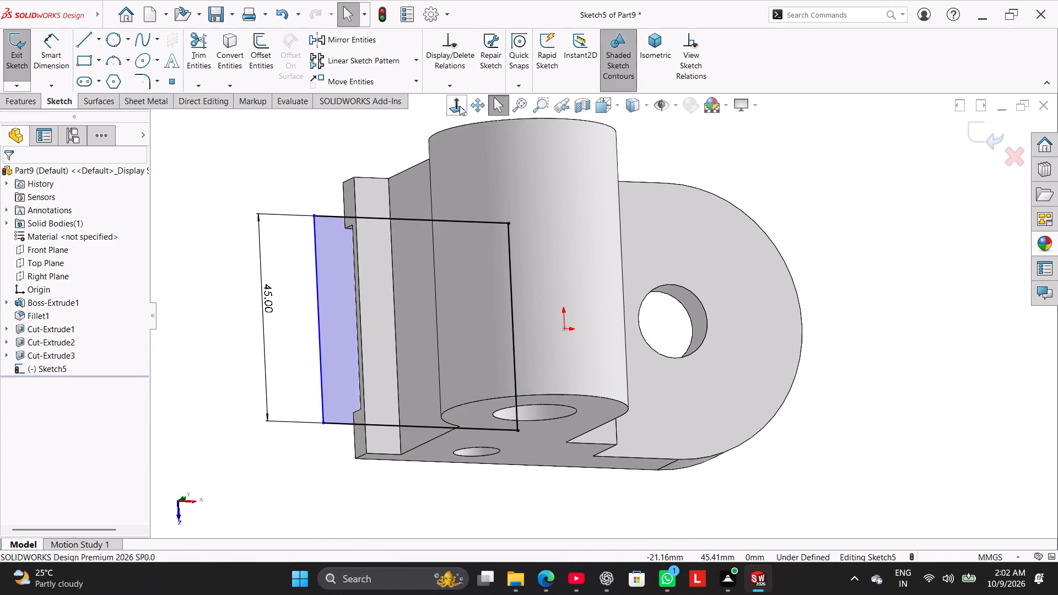
click(458, 103)
click(269, 314)
scroll(437, 325, down, 3)
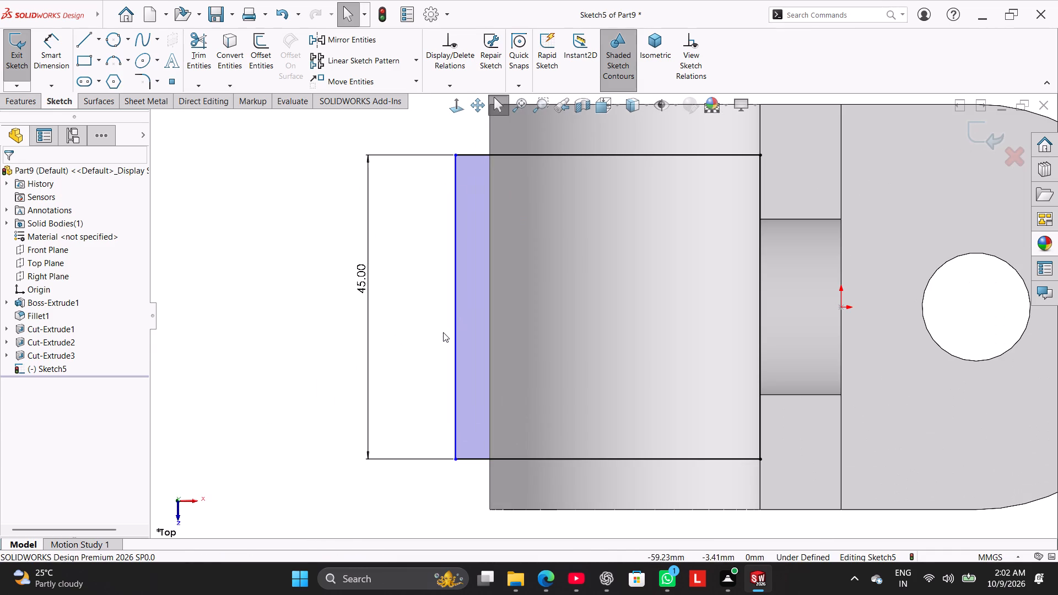
ctrl+click(489, 321)
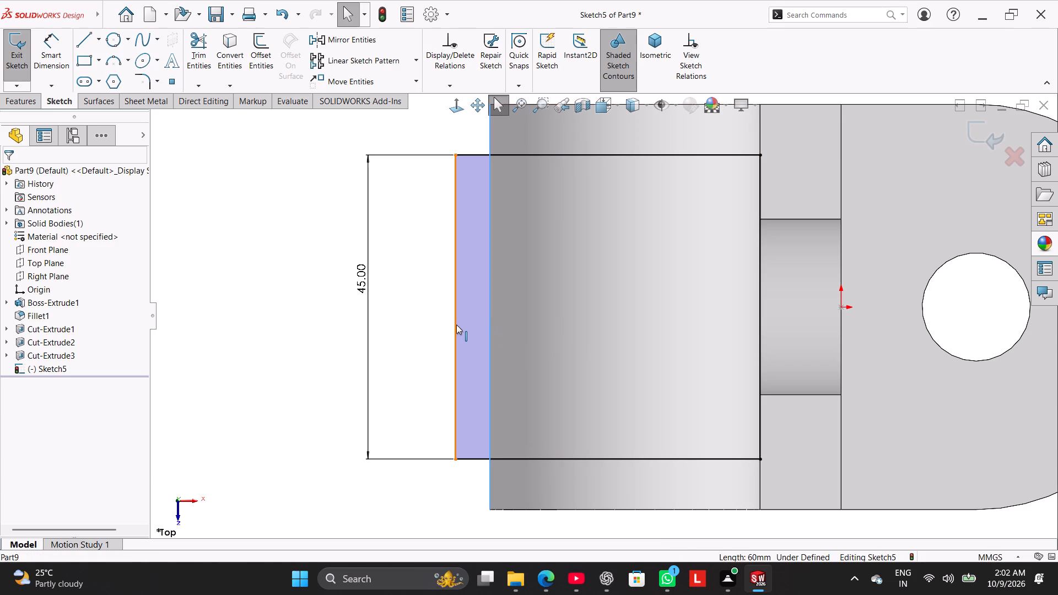
ctrl+click(456, 324)
click(42, 372)
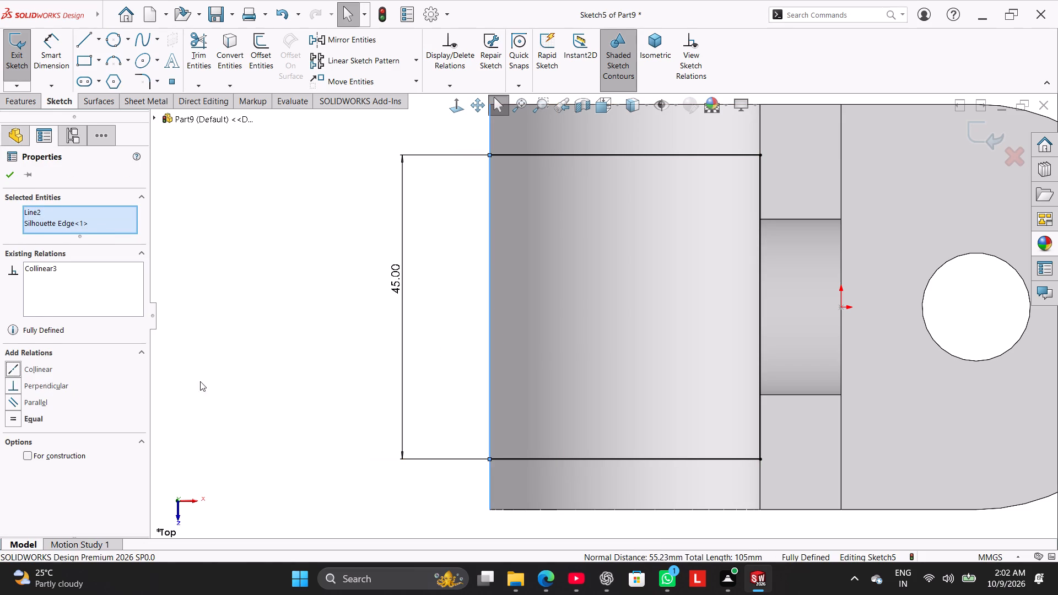
click(210, 381)
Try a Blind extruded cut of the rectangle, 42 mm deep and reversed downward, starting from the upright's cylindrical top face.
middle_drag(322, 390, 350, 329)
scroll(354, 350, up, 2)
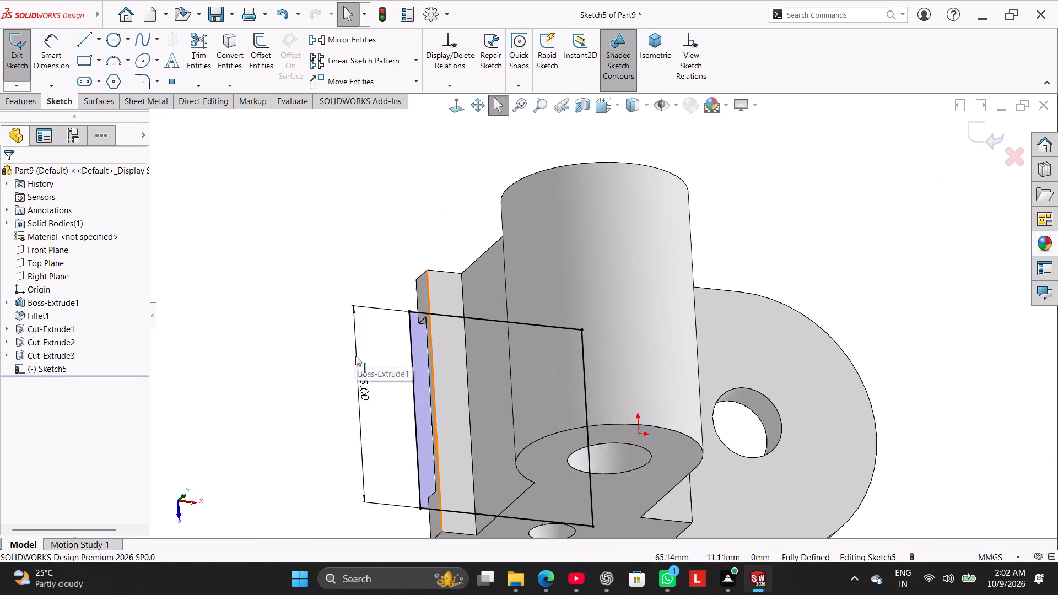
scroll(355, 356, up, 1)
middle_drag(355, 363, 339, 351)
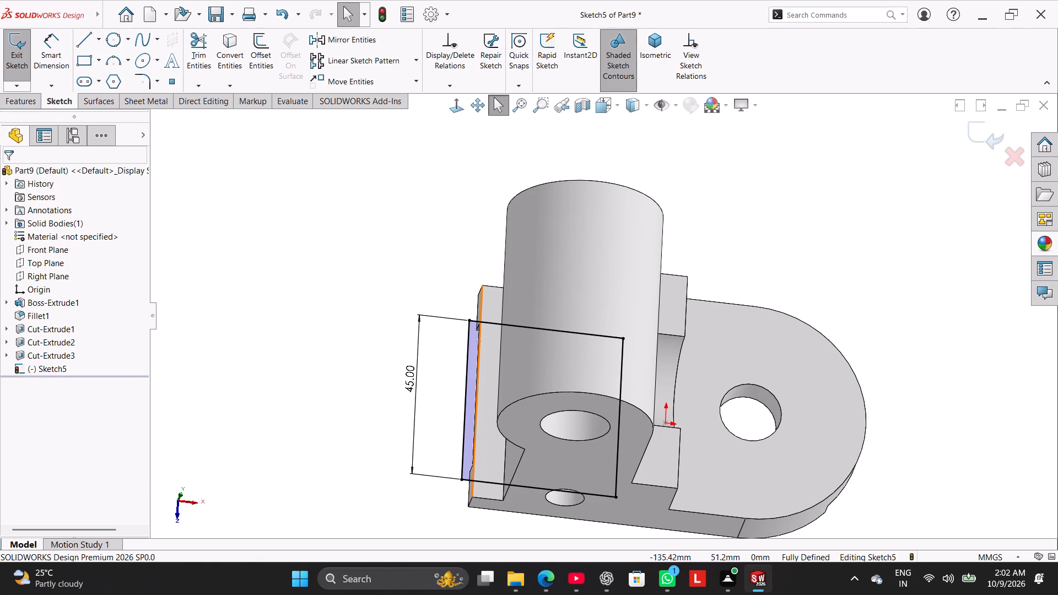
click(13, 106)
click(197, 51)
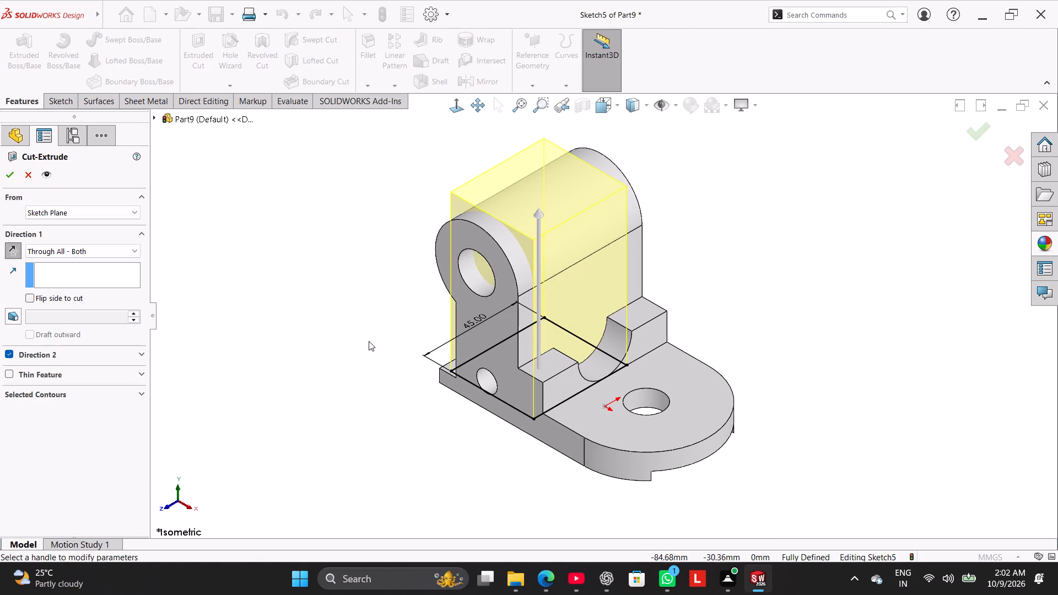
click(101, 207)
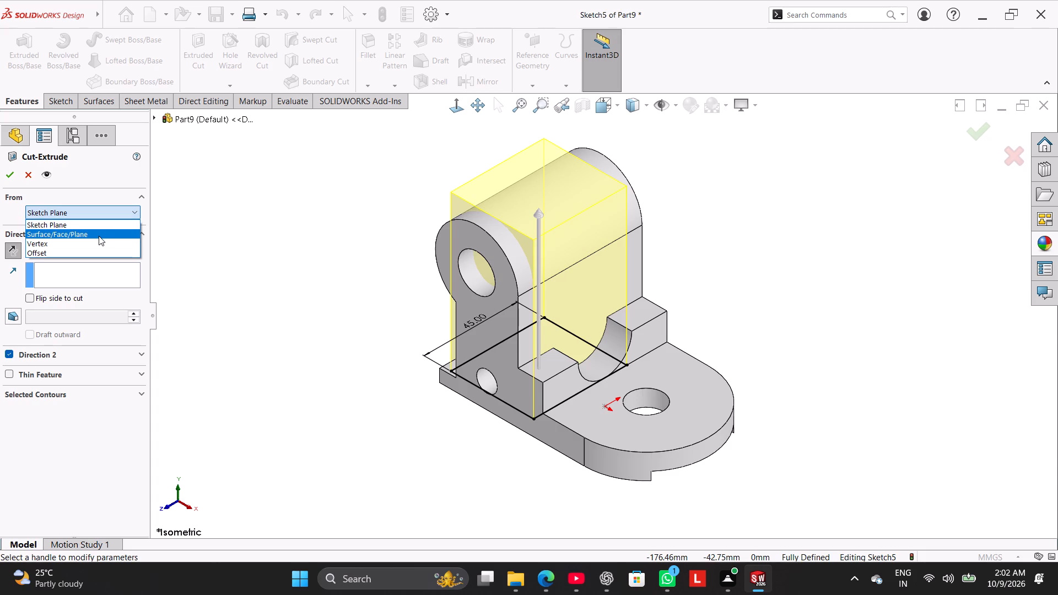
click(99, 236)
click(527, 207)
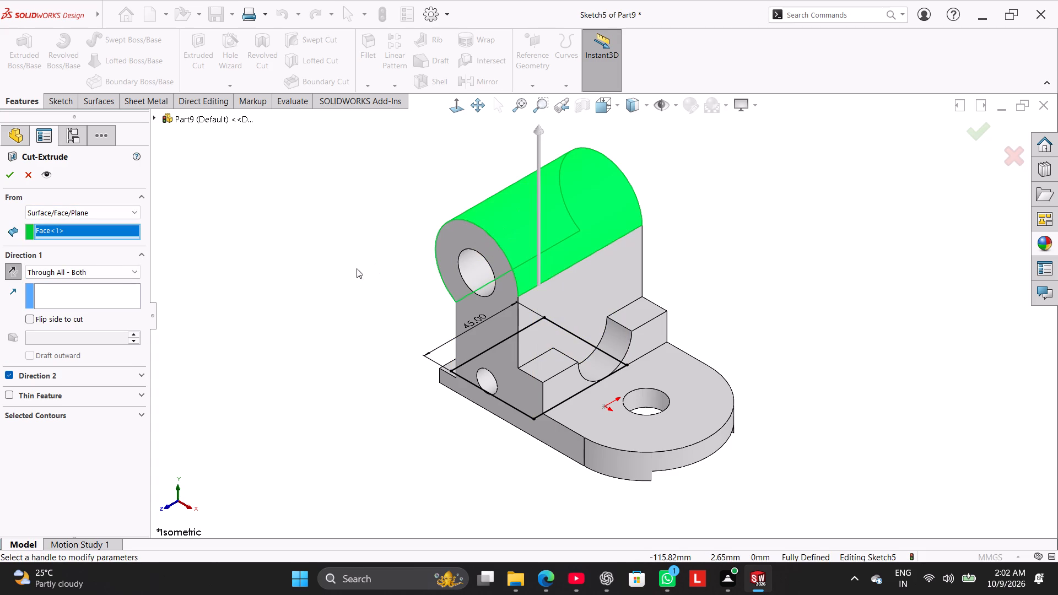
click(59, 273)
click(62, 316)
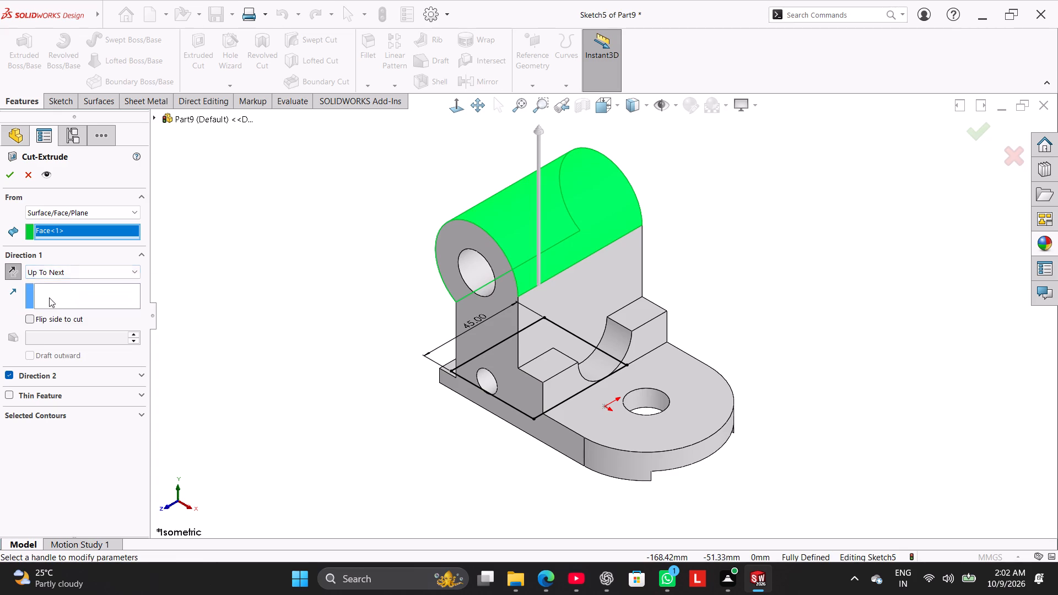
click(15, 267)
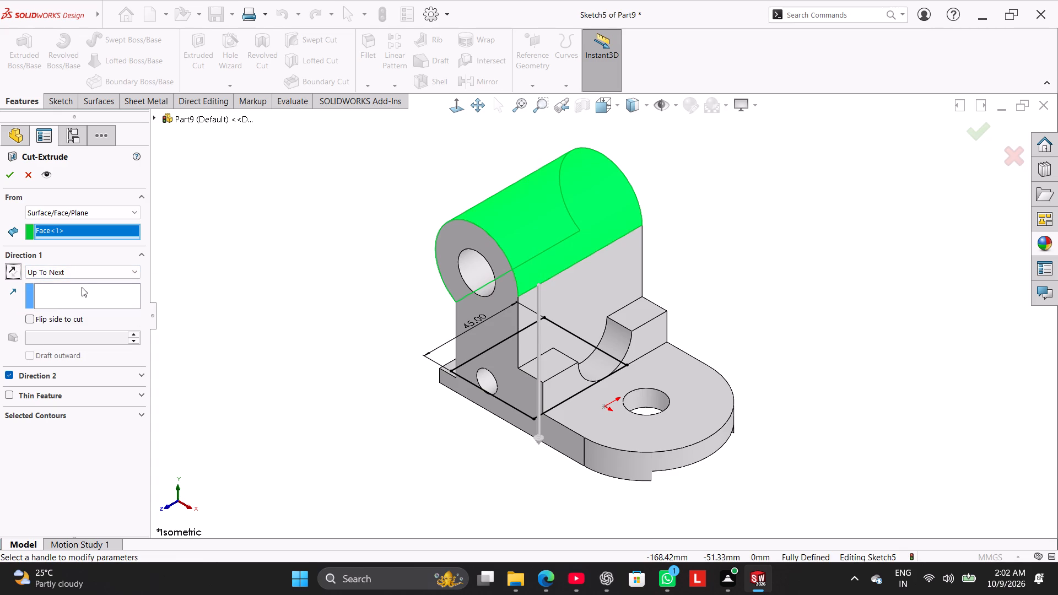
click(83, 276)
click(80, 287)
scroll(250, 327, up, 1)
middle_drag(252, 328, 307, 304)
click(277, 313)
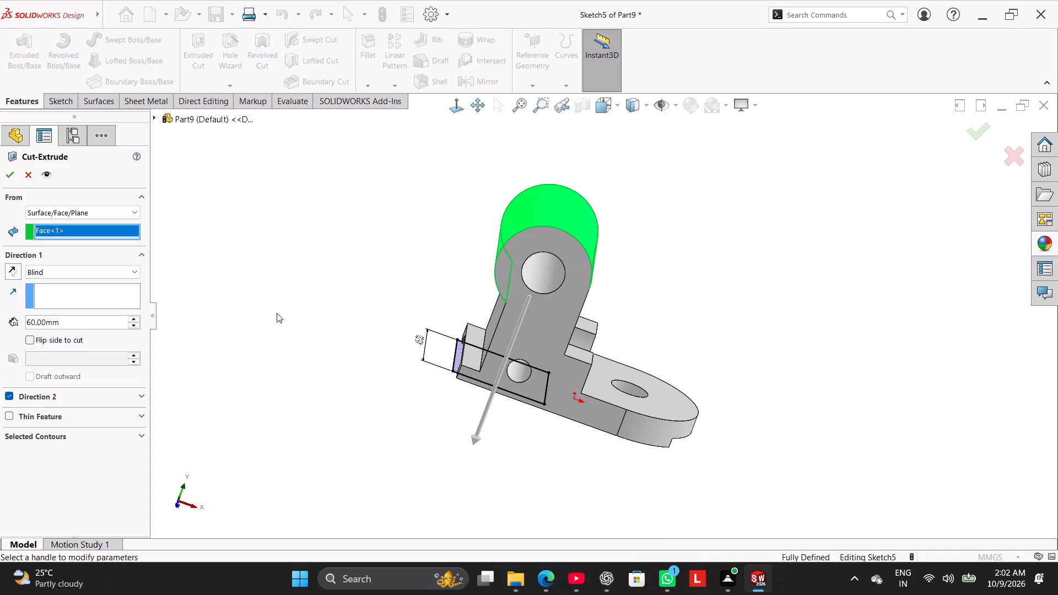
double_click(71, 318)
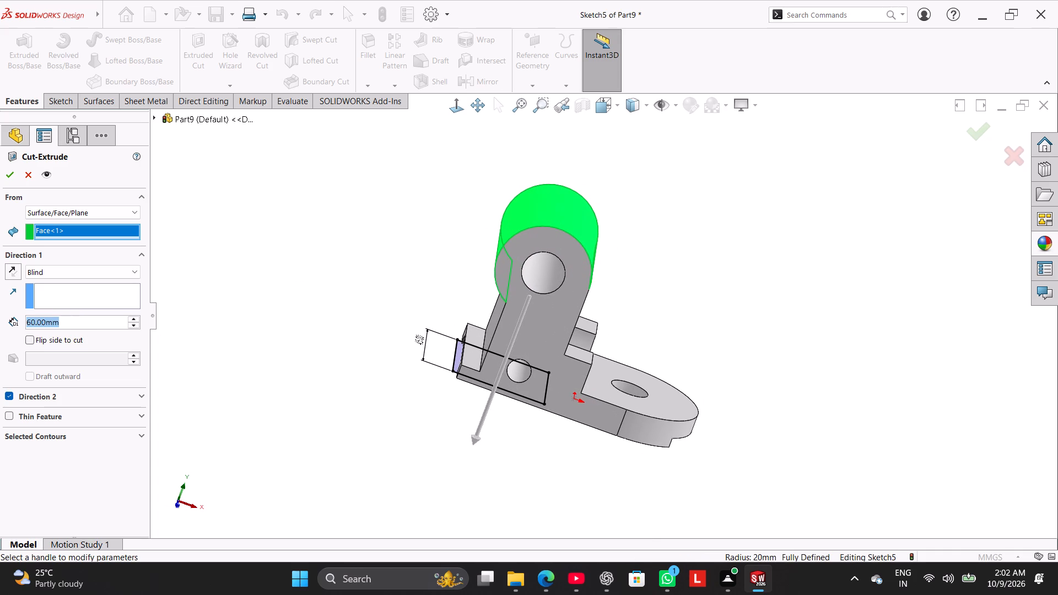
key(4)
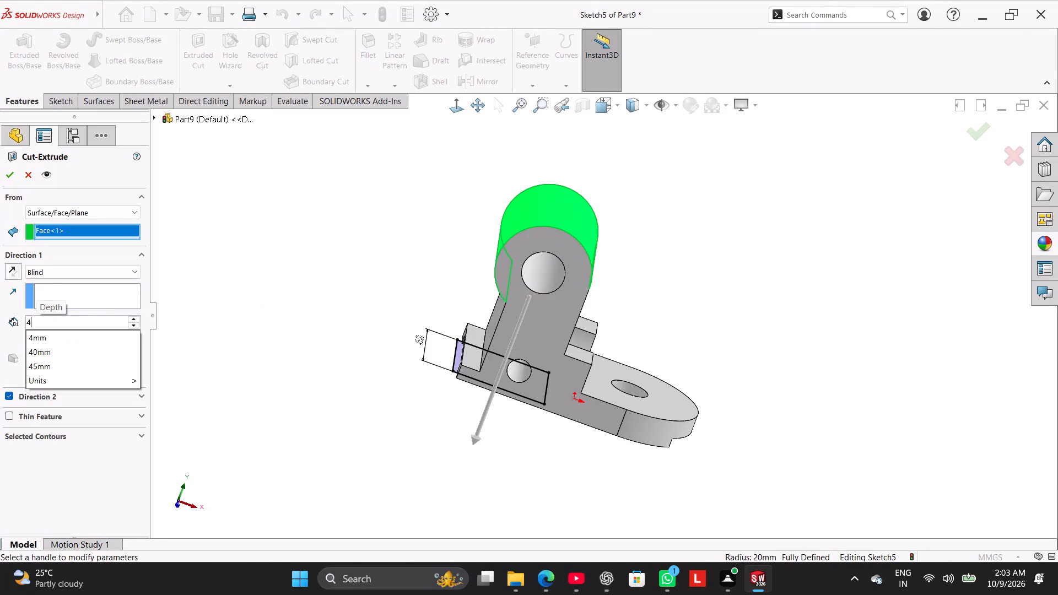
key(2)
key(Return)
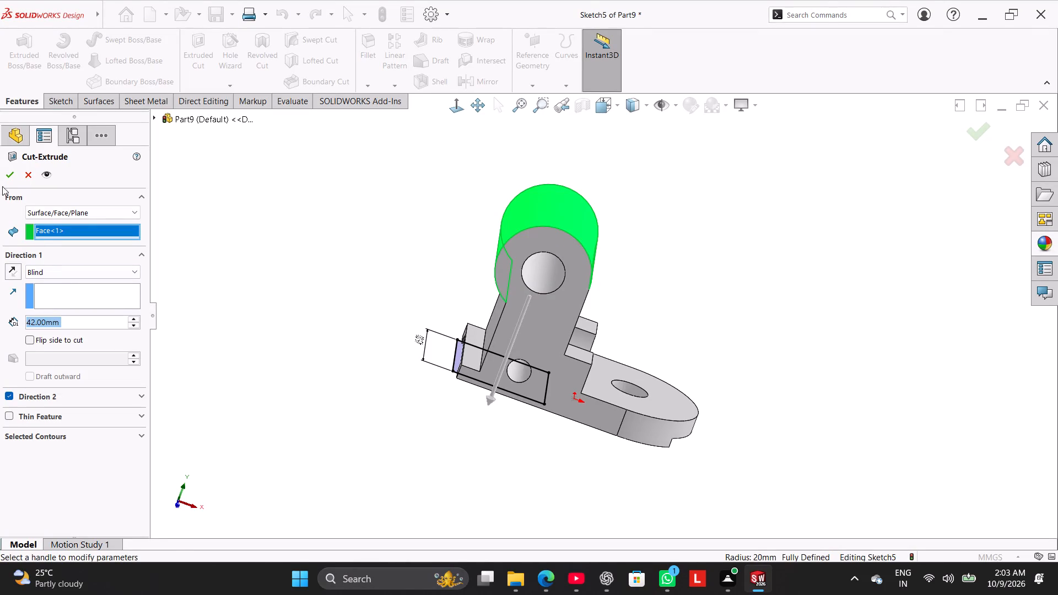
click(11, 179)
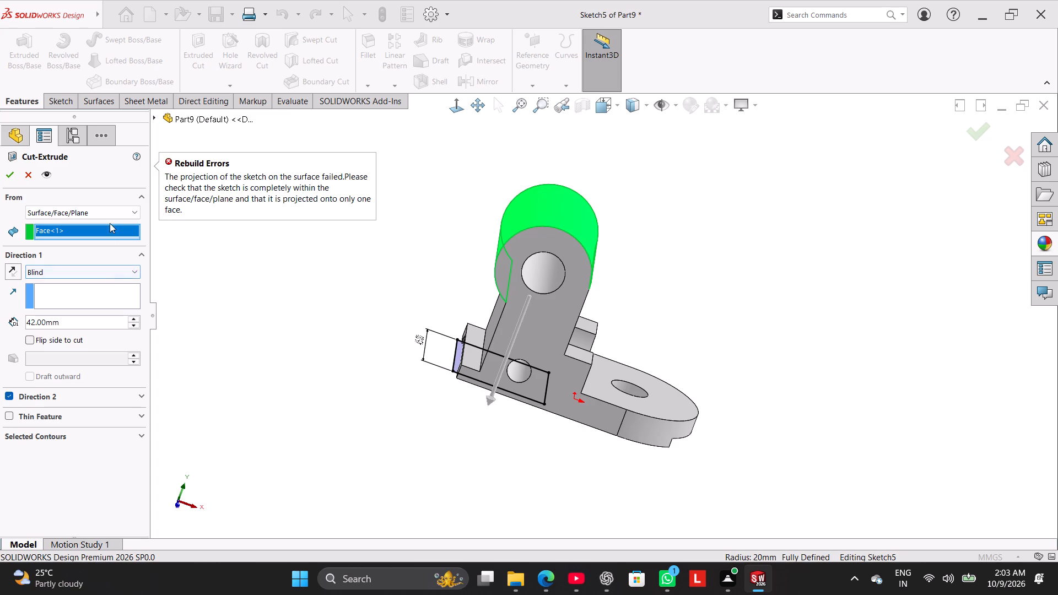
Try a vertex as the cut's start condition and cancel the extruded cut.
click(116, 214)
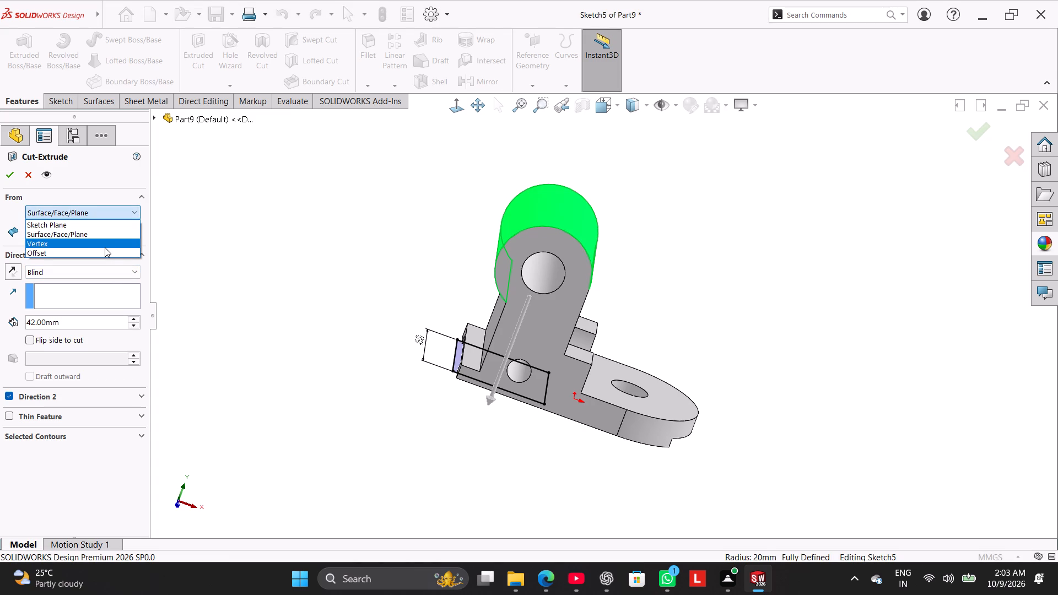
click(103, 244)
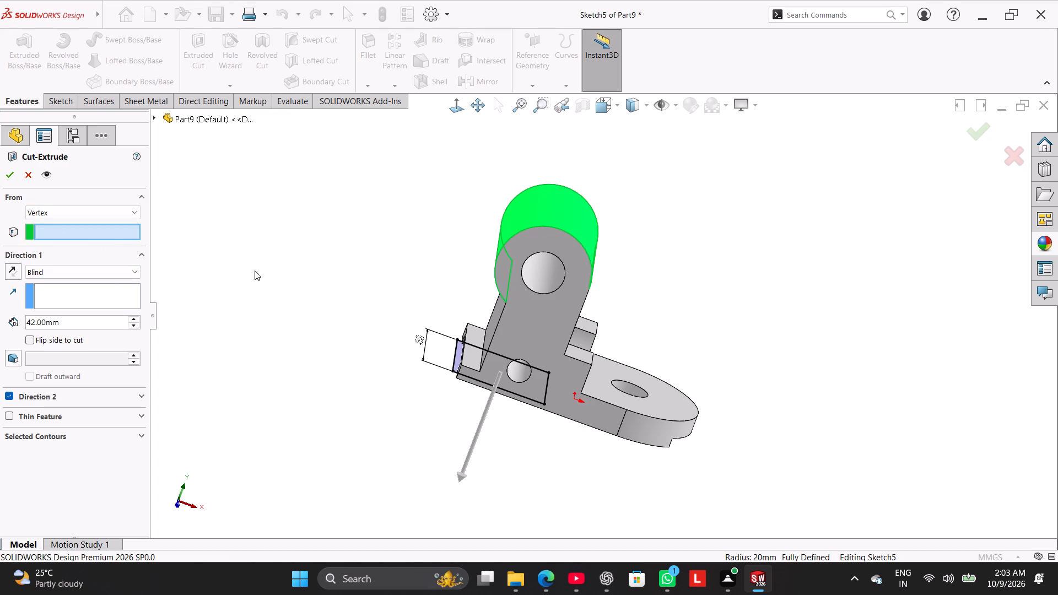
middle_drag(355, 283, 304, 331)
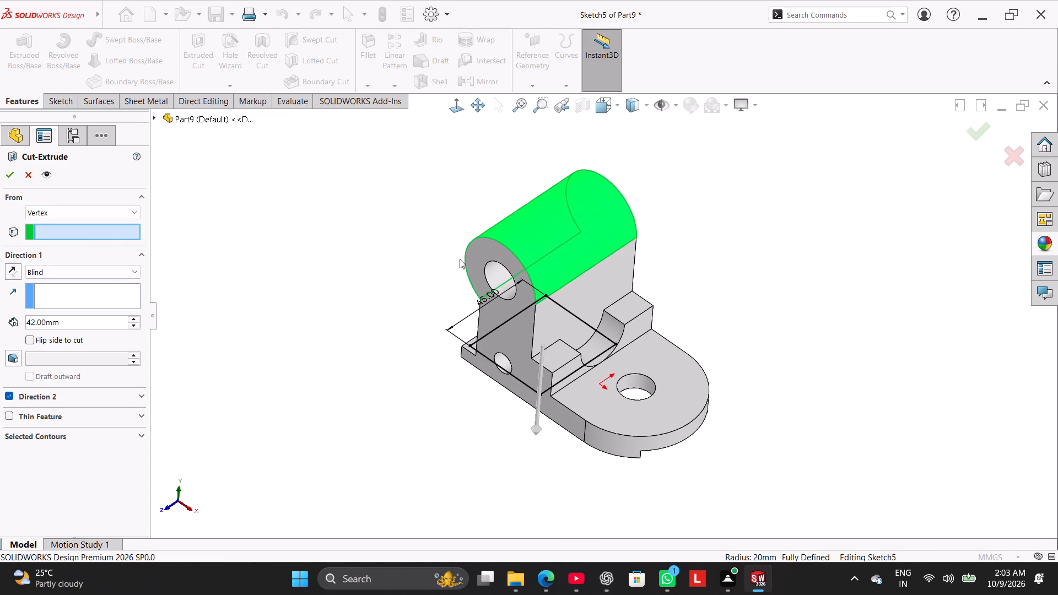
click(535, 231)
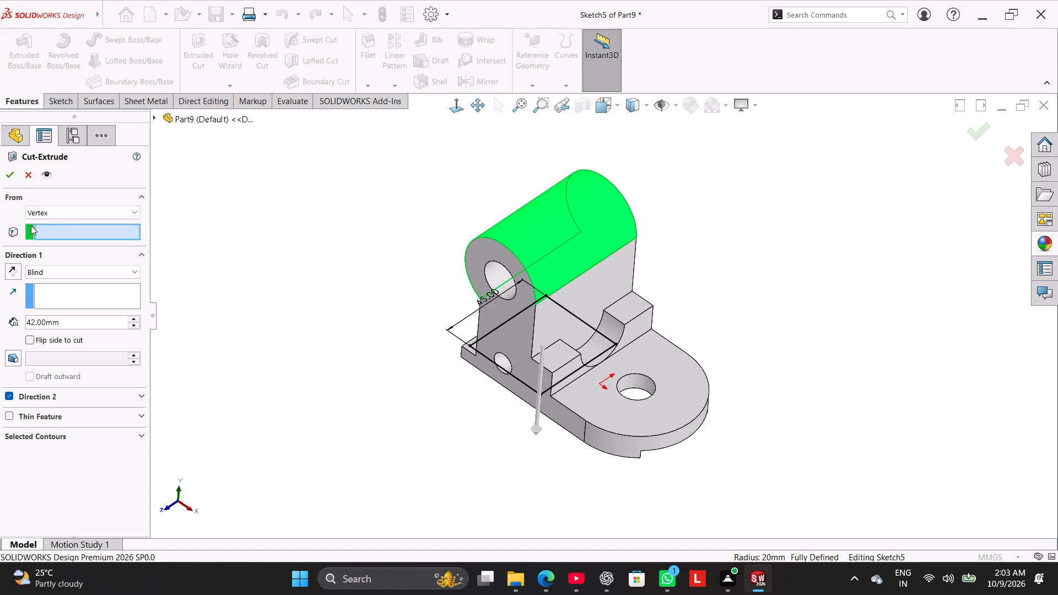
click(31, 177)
Set up an extruded cut of the rectangle starting at a 75 mm offset, with a Blind end condition reversed toward the base.
click(197, 45)
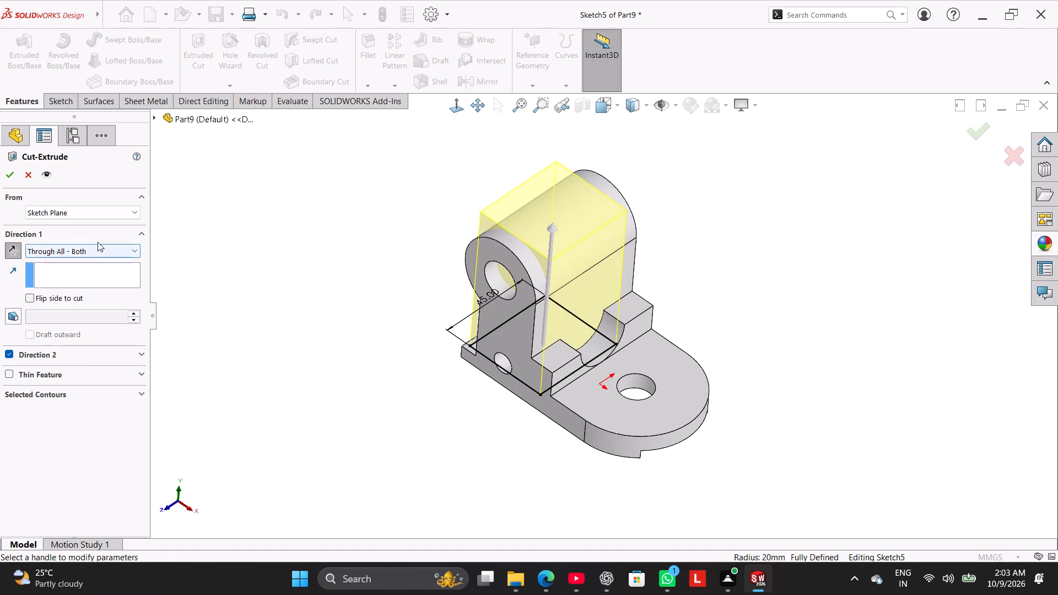
click(97, 216)
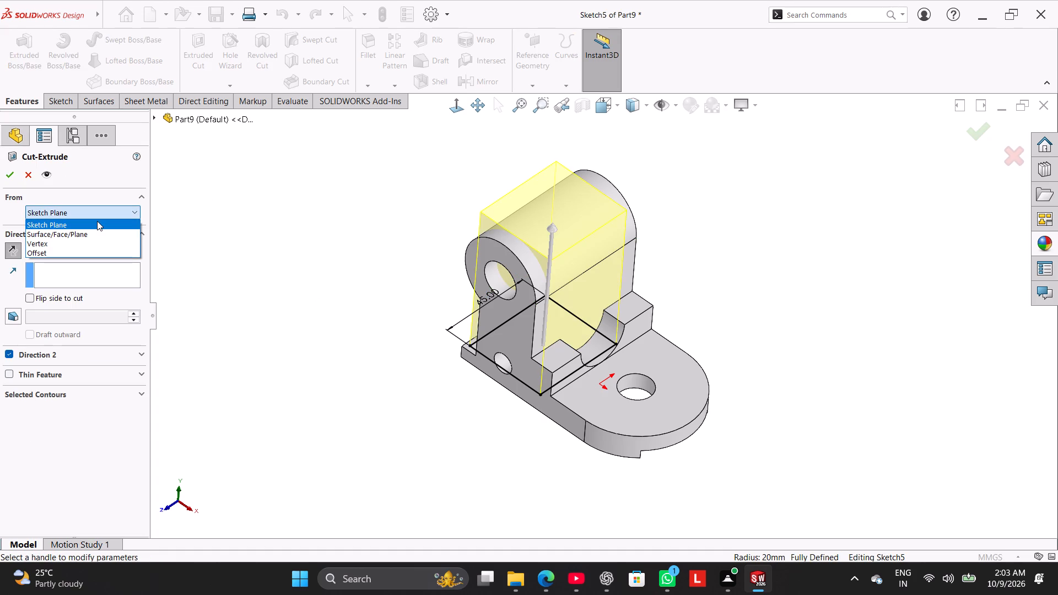
click(89, 250)
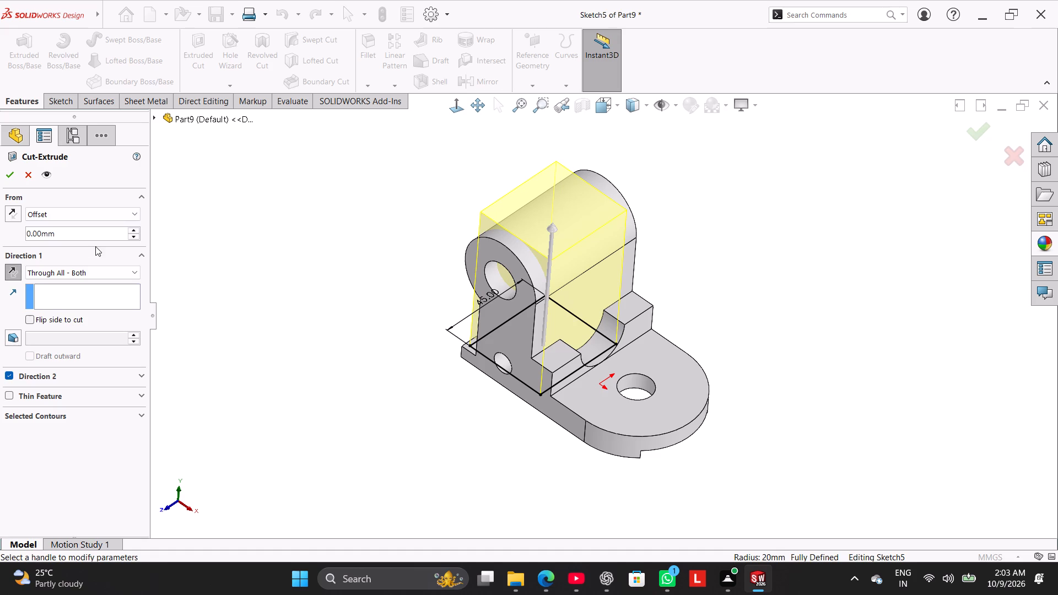
double_click(98, 235)
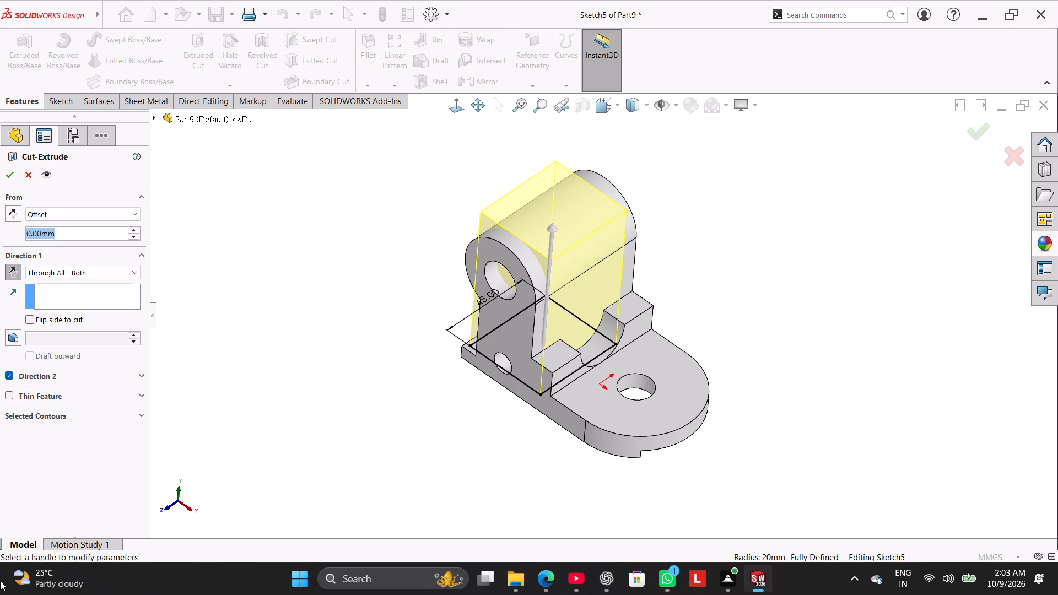
text(55)
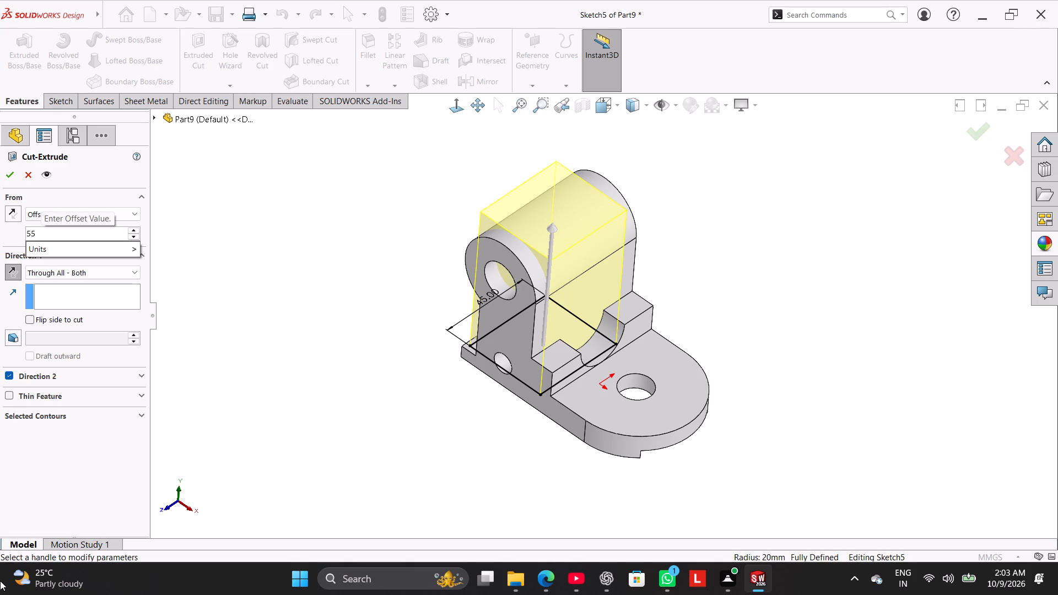
key(plus)
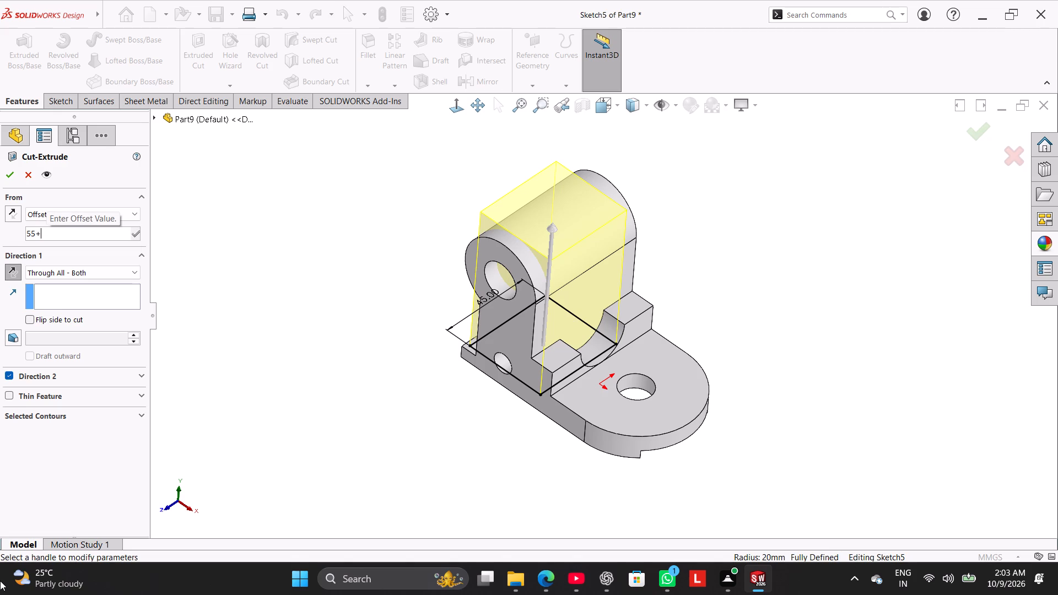
text(20)
key(Return)
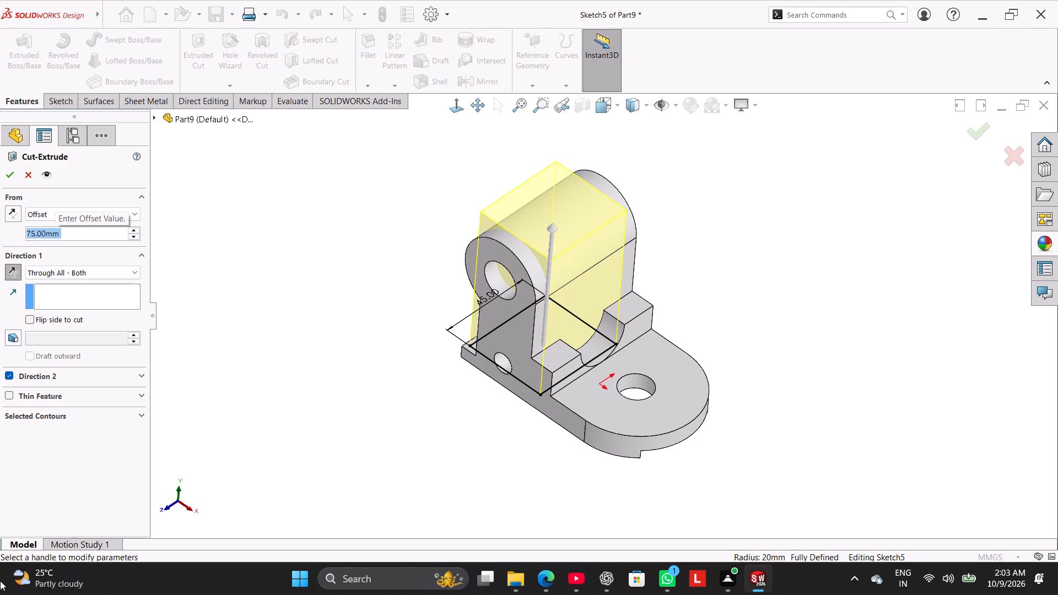
click(333, 319)
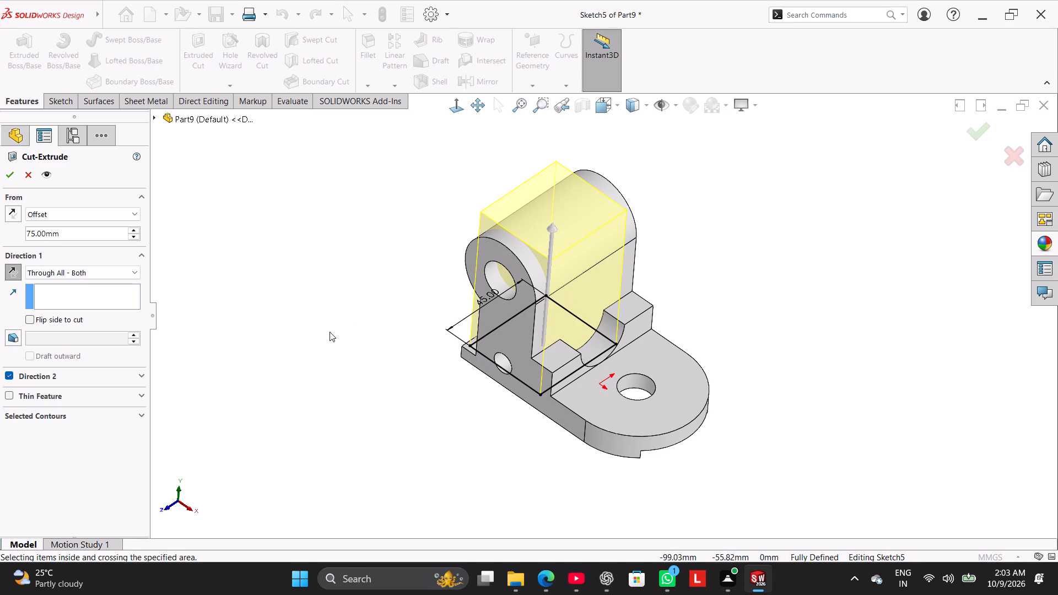
click(53, 269)
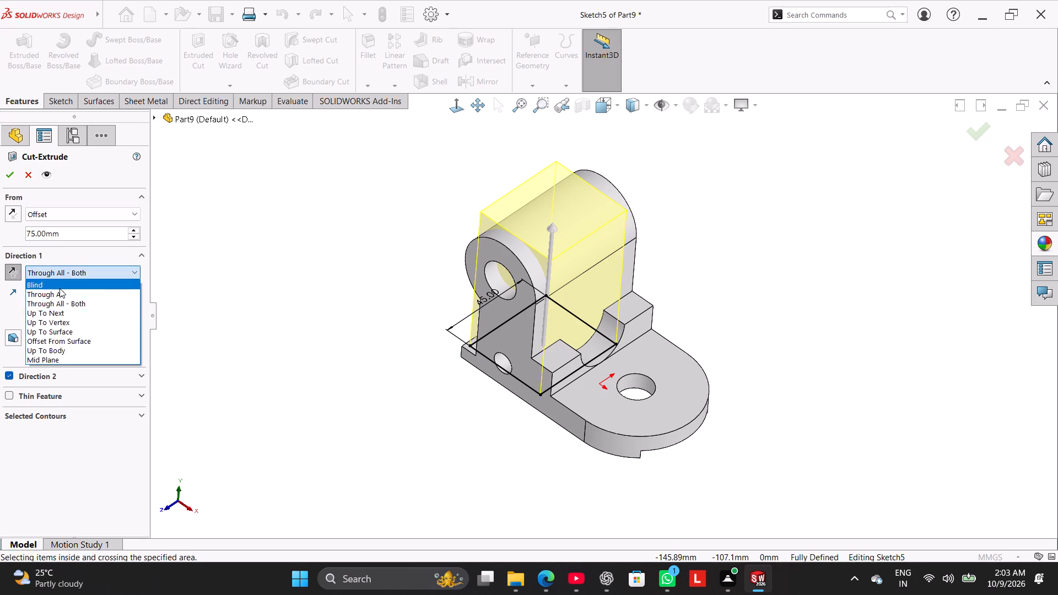
click(60, 288)
click(15, 269)
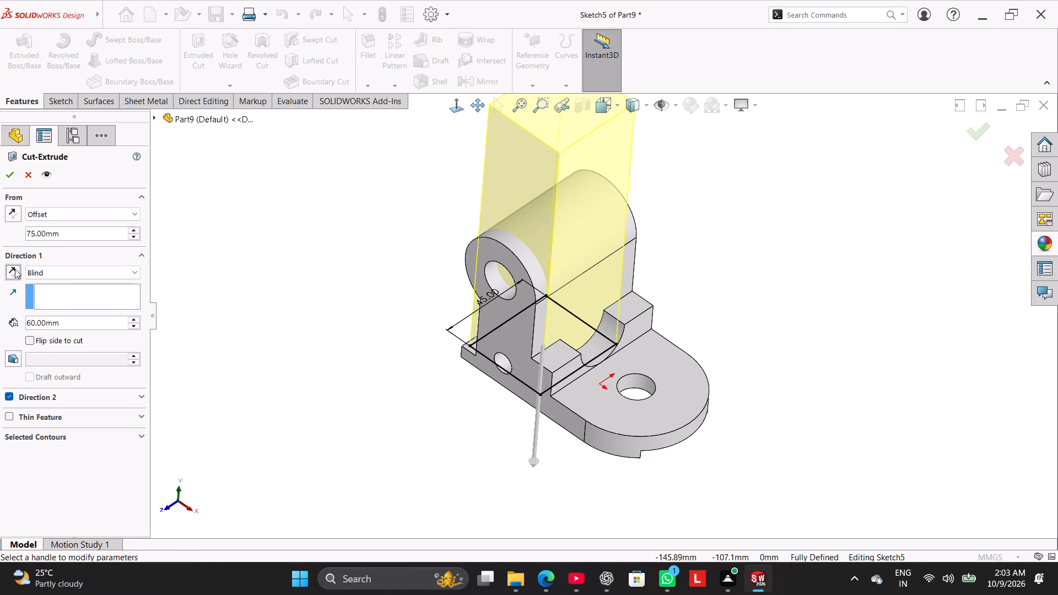
Examine how the cut preview sits against the upright's cylindrical top and the semicircular step cut.
middle_drag(290, 381, 280, 251)
scroll(476, 266, down, 5)
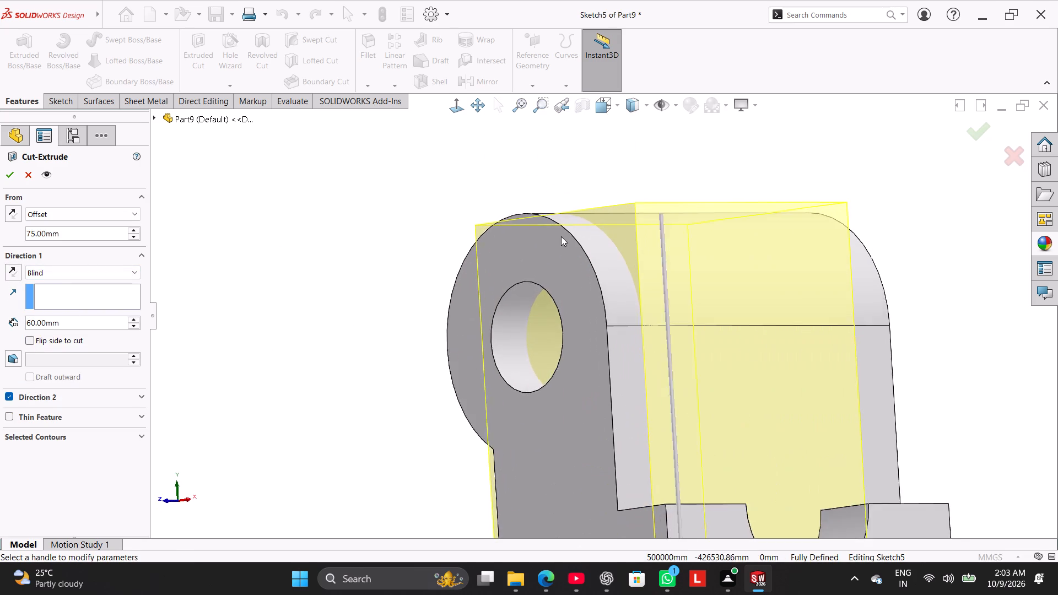
scroll(561, 236, down, 1)
scroll(368, 242, down, 1)
middle_drag(376, 252, 449, 292)
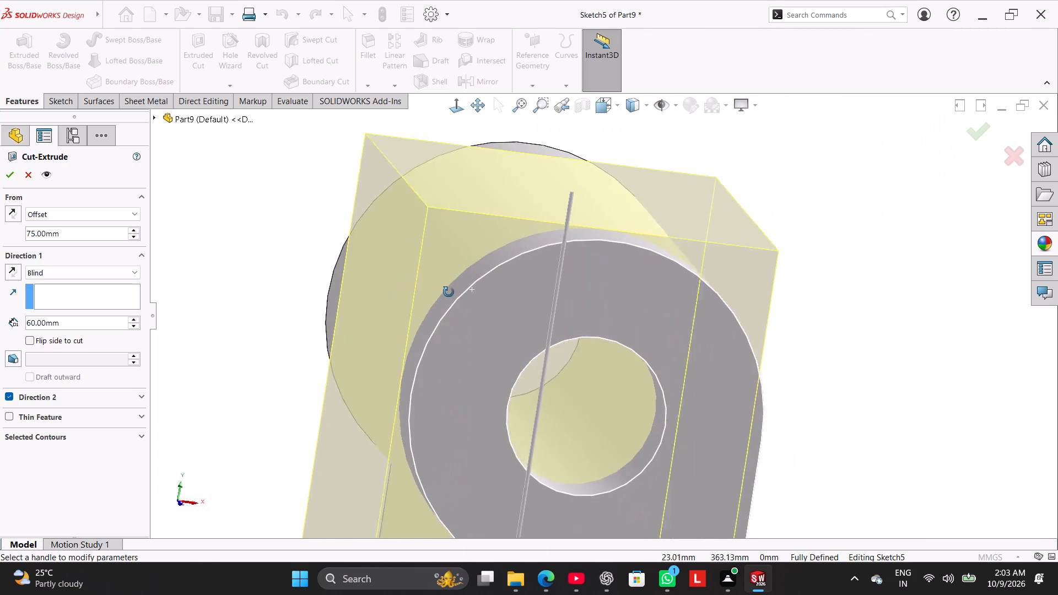
middle_drag(449, 292, 451, 290)
scroll(593, 241, down, 13)
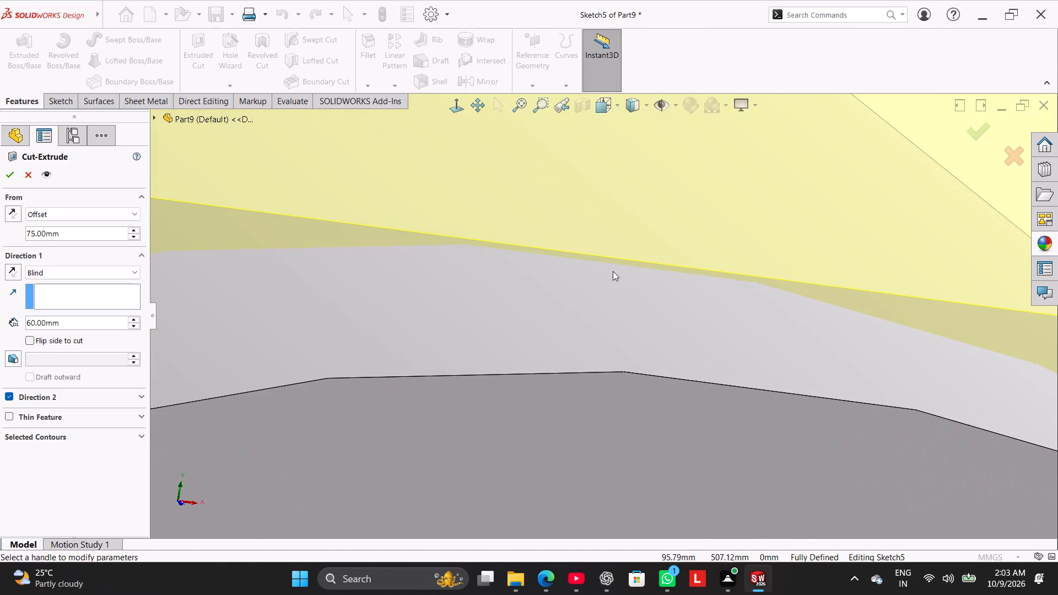
scroll(613, 277, up, 16)
scroll(618, 343, up, 2)
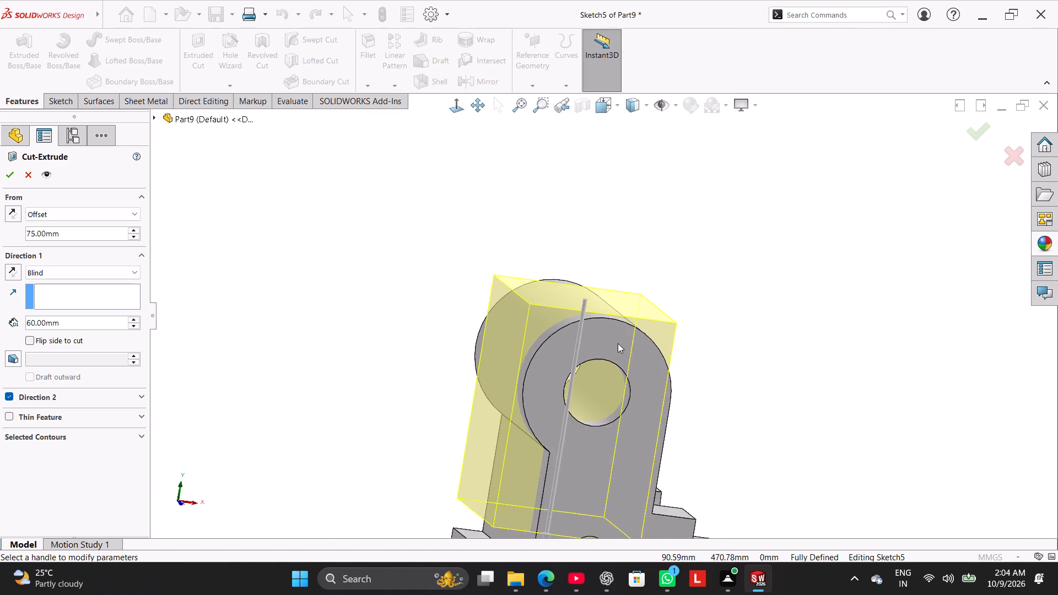
scroll(618, 343, up, 3)
middle_drag(499, 393, 407, 387)
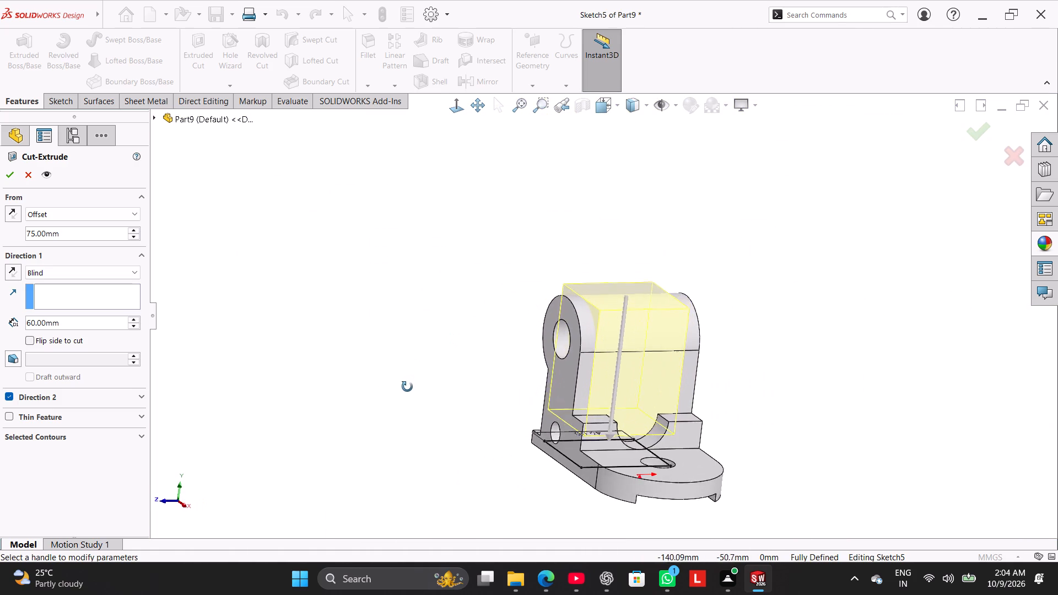
middle_drag(407, 387, 406, 394)
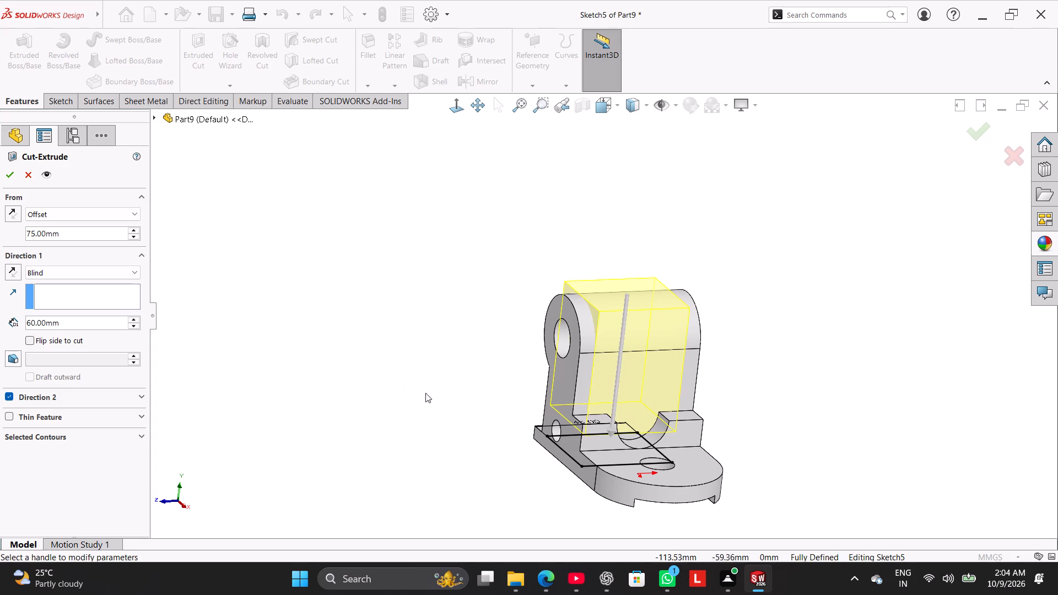
scroll(606, 393, down, 5)
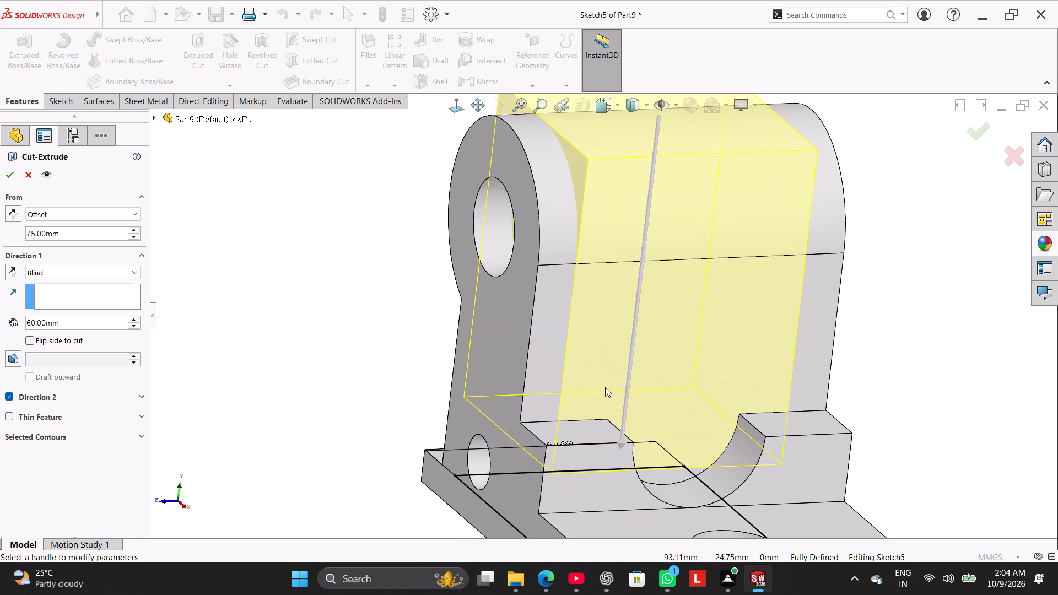
scroll(416, 429, up, 3)
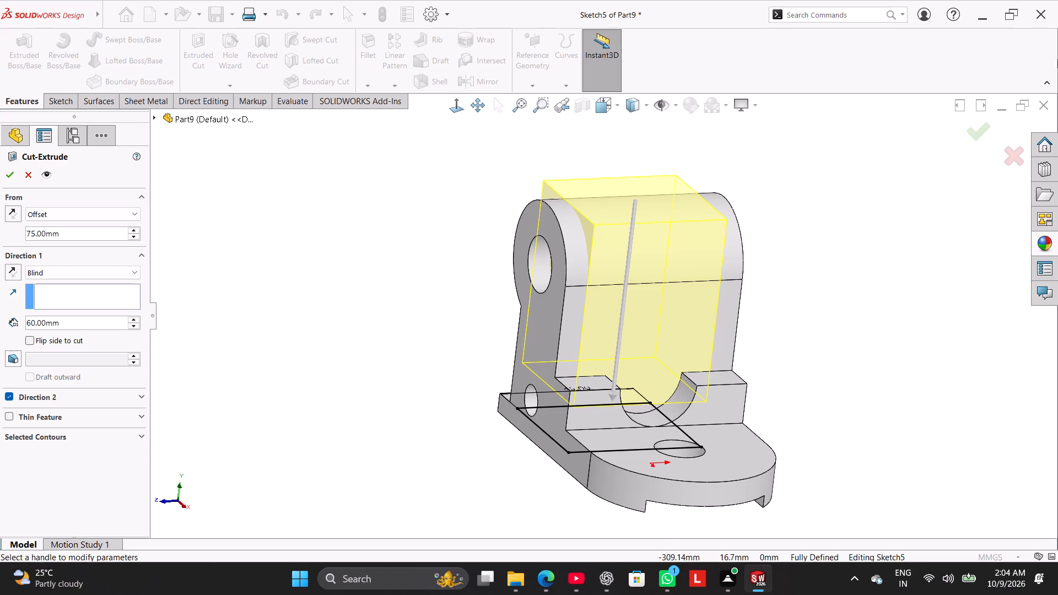
middle_drag(608, 165, 652, 194)
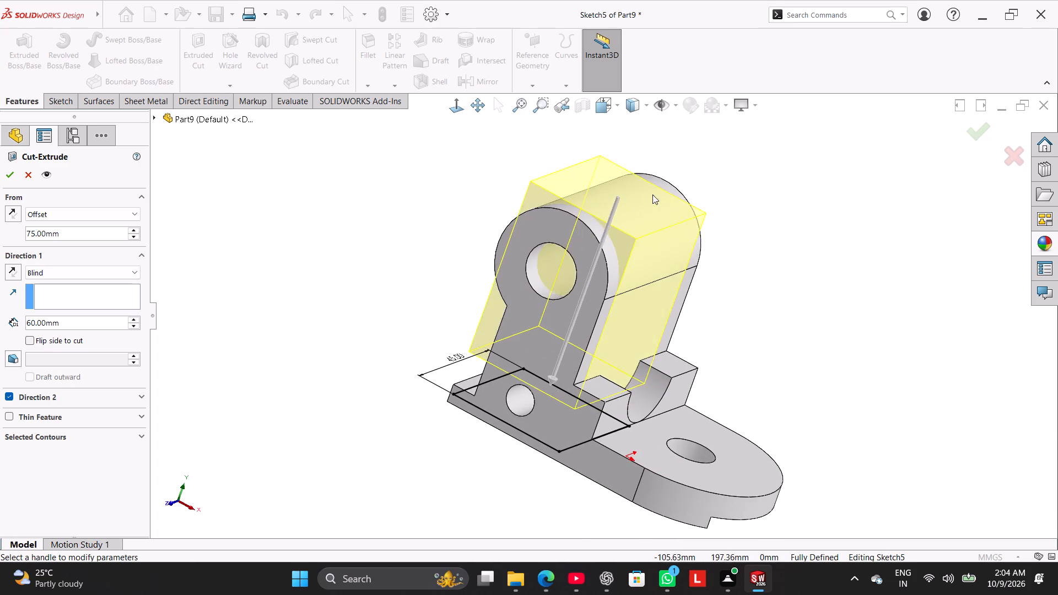
Set the upright cutout's Blind depth to 42 mm and complete the extruded cut.
scroll(592, 209, down, 7)
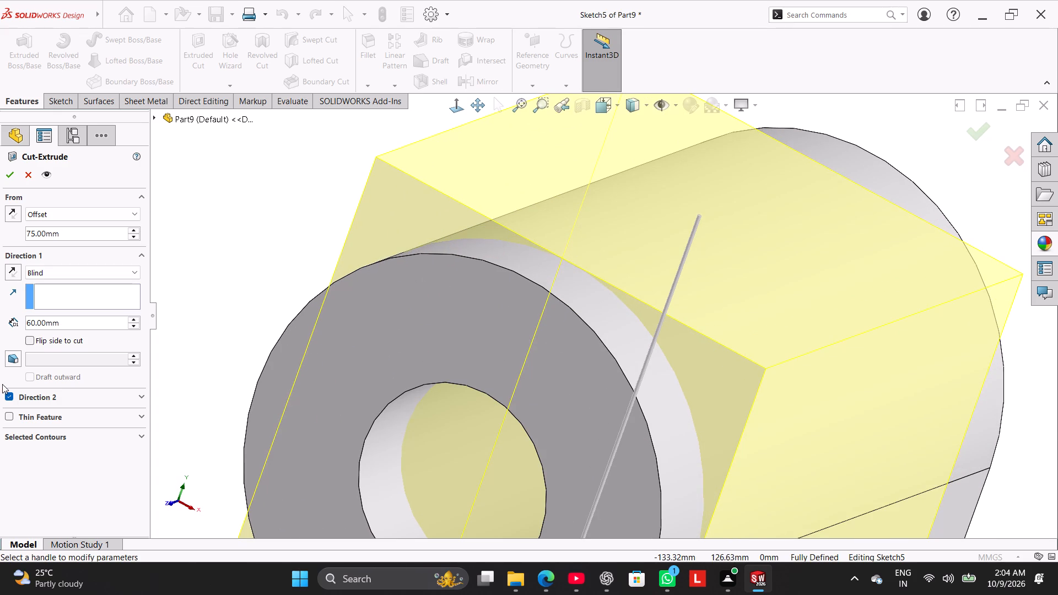
double_click(75, 320)
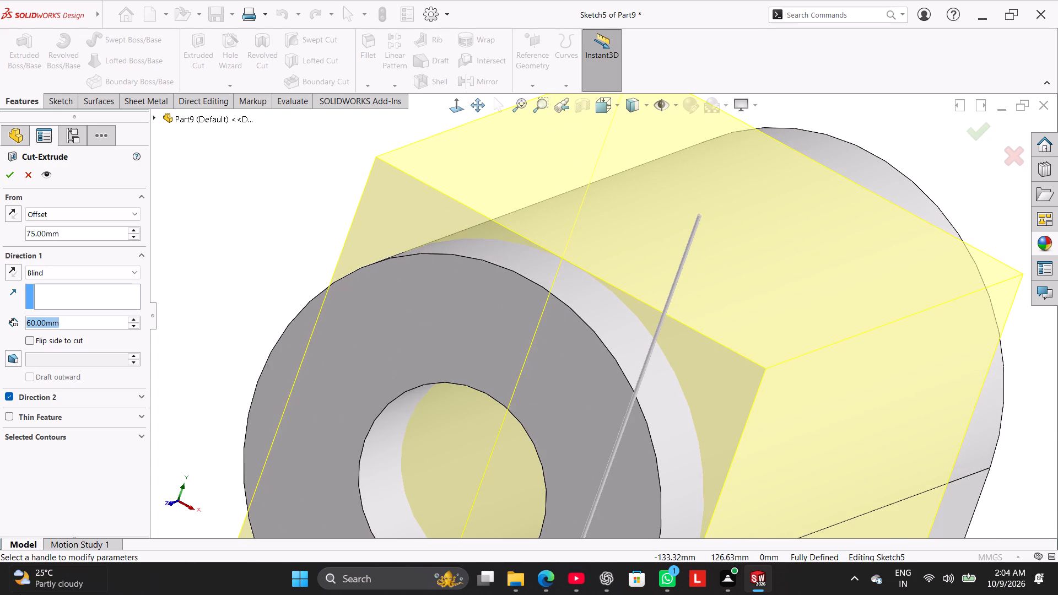
key(4)
key(2)
key(Return)
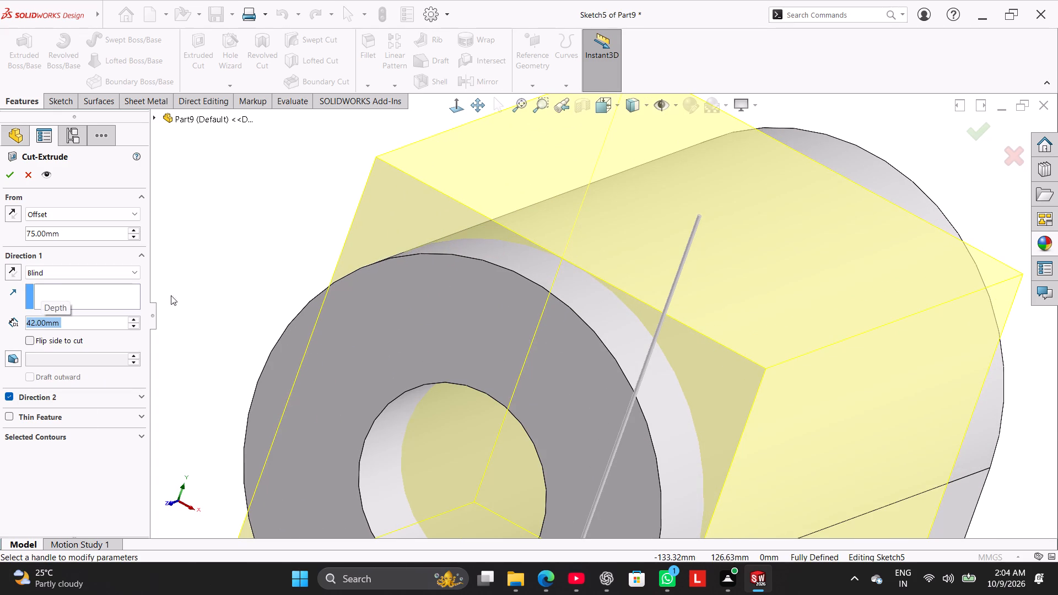
scroll(270, 224, up, 4)
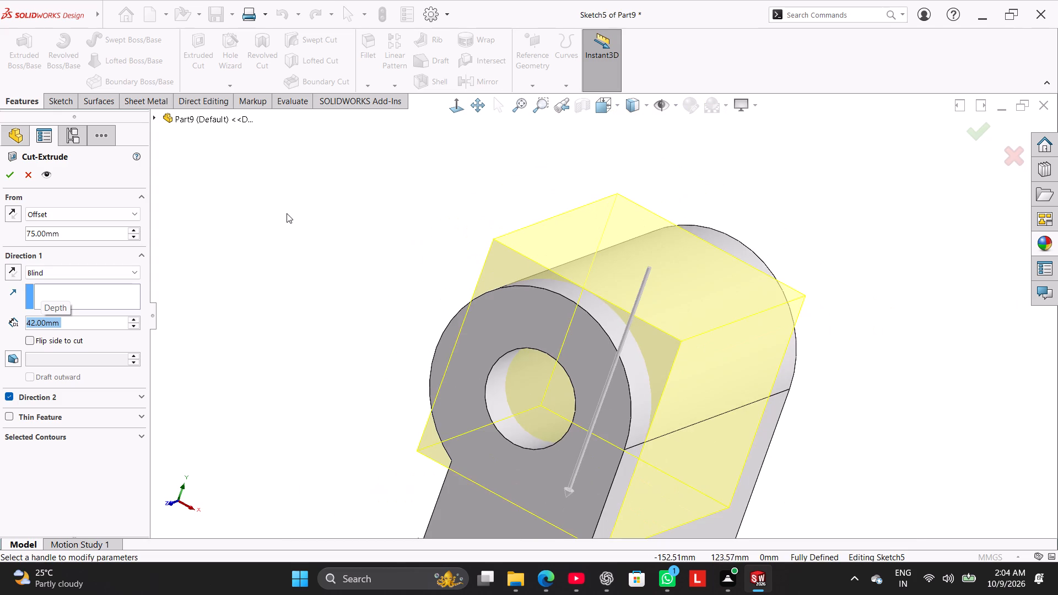
scroll(280, 215, up, 2)
click(3, 171)
click(244, 264)
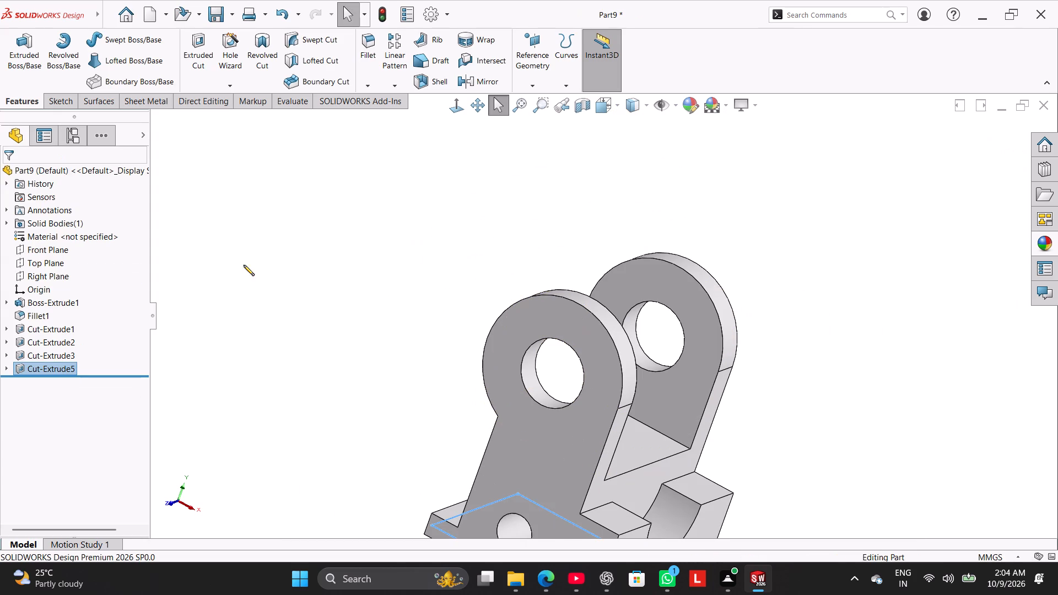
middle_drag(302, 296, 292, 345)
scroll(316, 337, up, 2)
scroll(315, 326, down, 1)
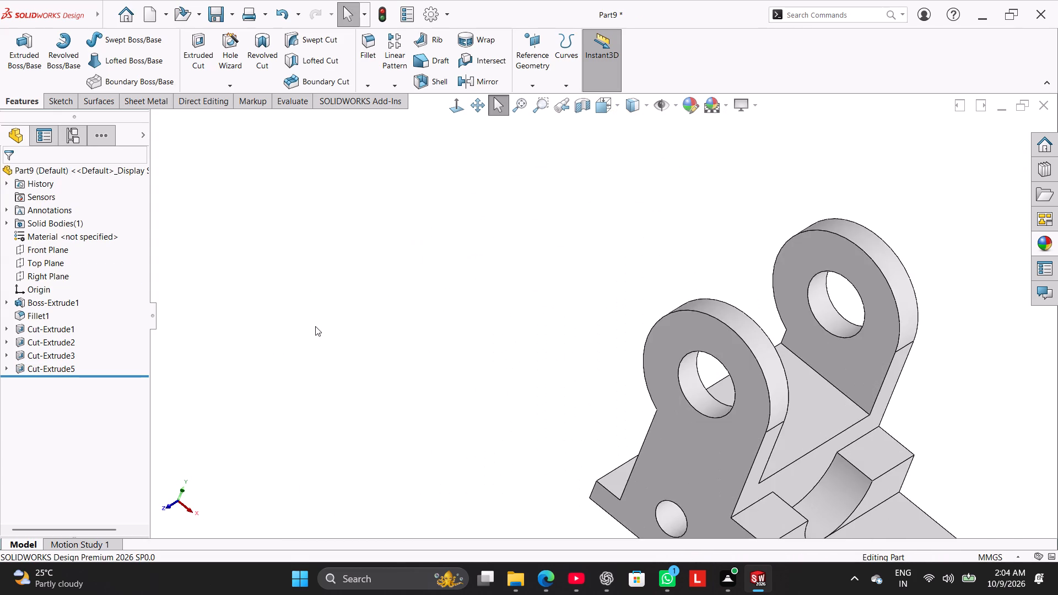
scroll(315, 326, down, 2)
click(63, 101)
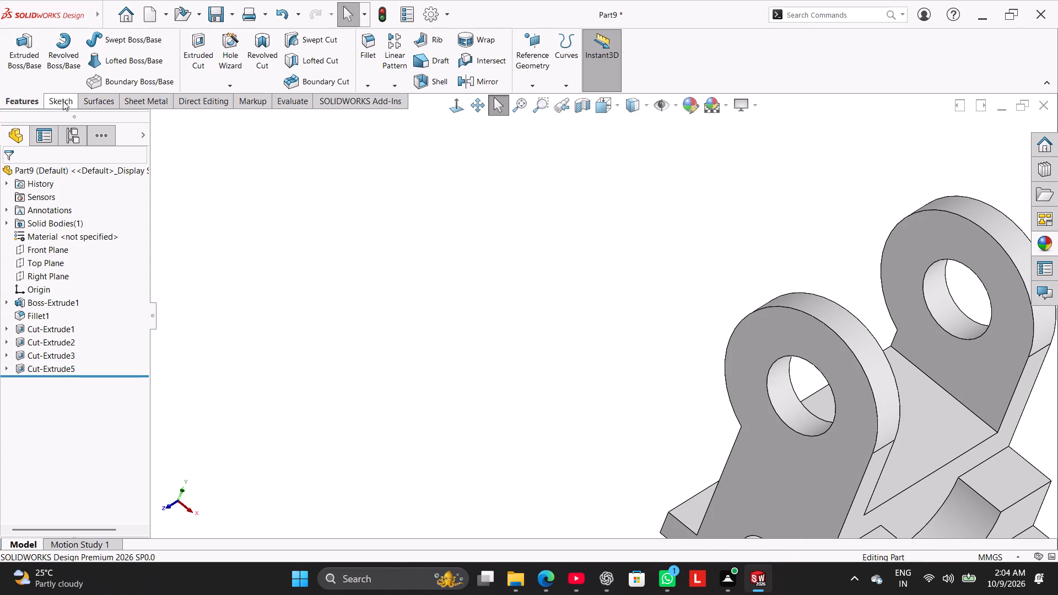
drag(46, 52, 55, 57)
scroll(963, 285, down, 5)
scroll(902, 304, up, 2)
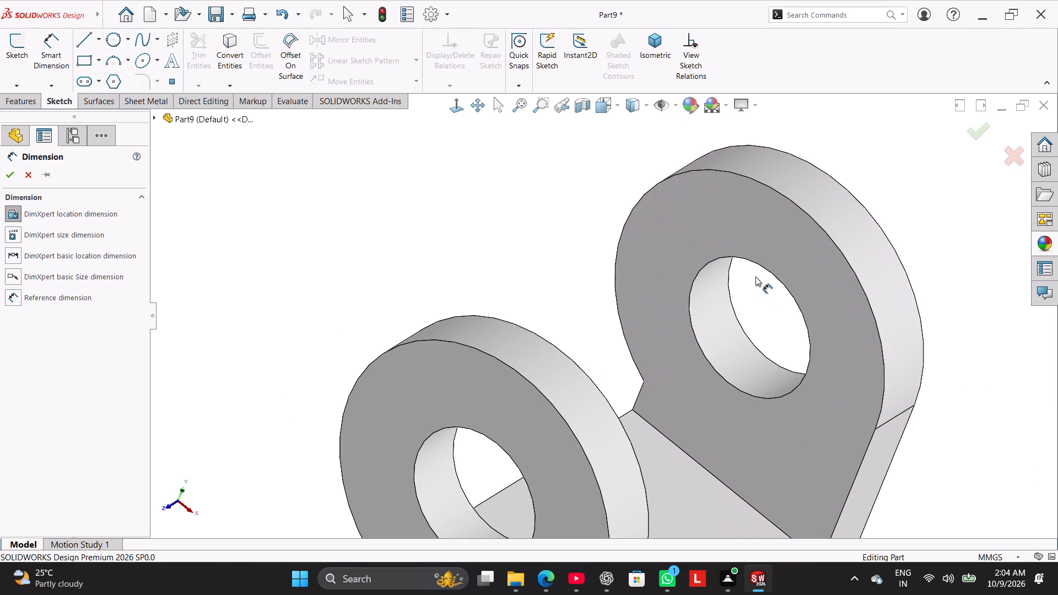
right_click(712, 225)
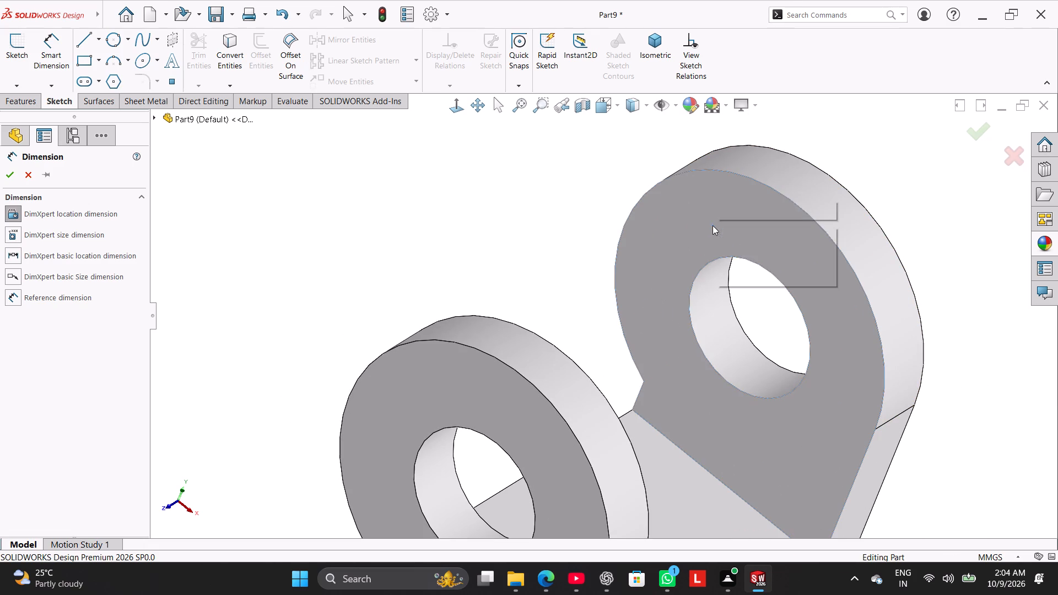
Open a sketch on the rear lug's inner face, check the lug arc's radius with Smart Dimension, and exit without placing it.
click(23, 57)
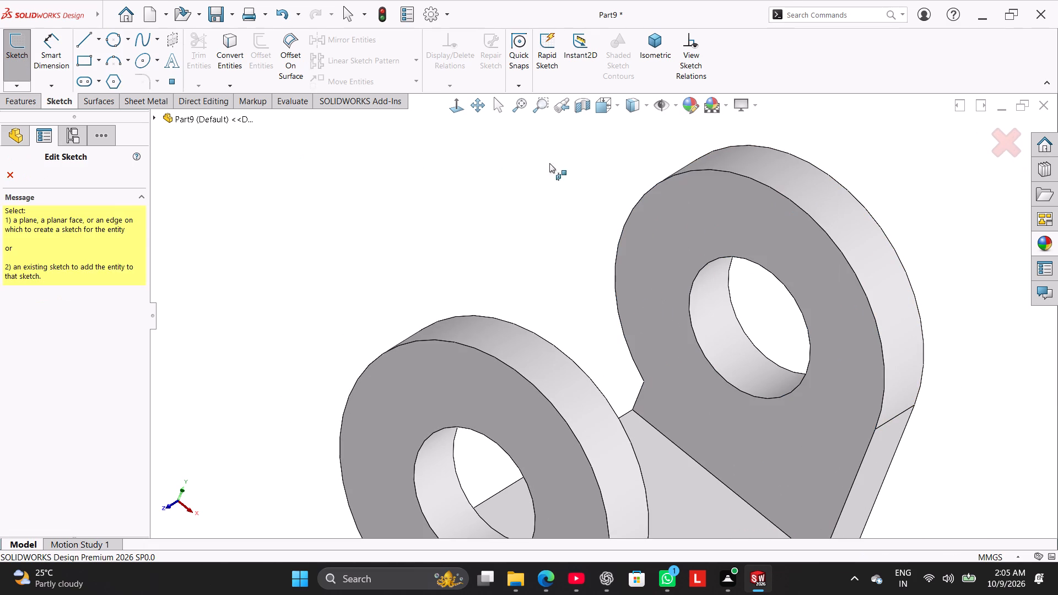
click(658, 203)
click(317, 219)
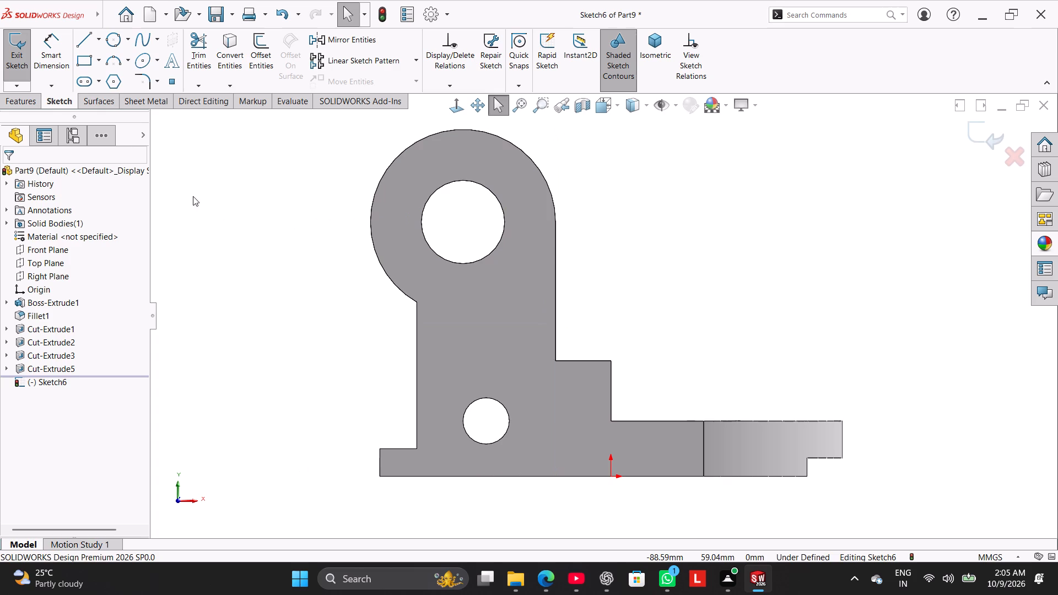
drag(48, 59, 55, 62)
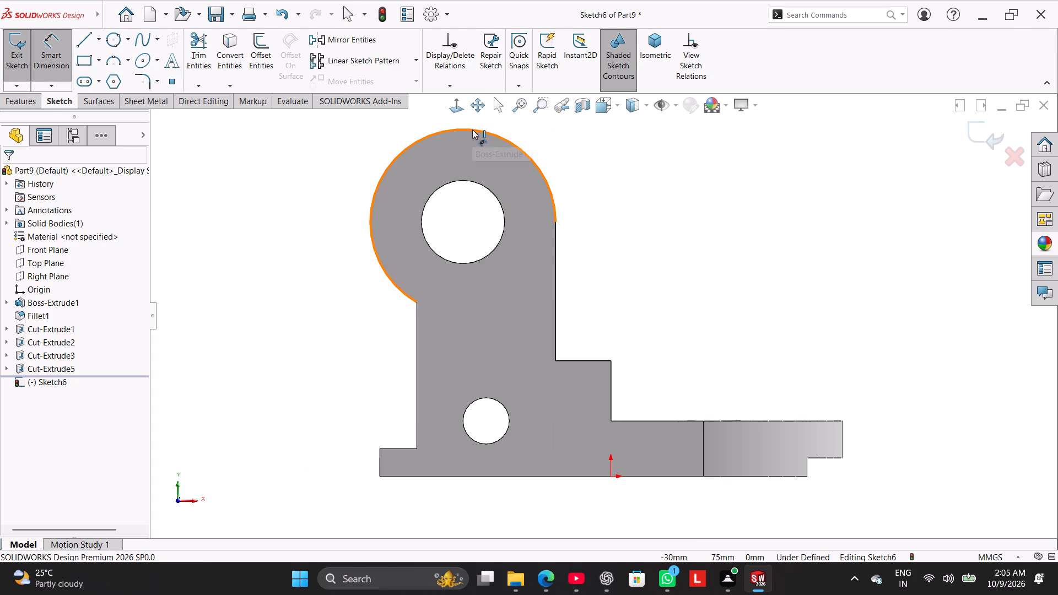
ctrl+click(472, 129)
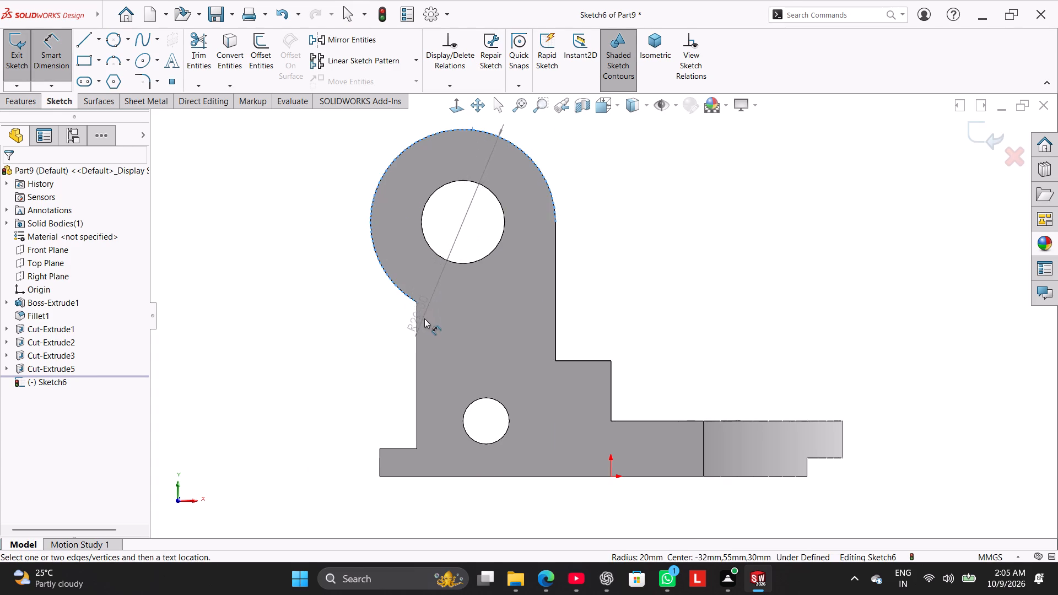
ctrl+middle_drag(335, 302, 376, 337)
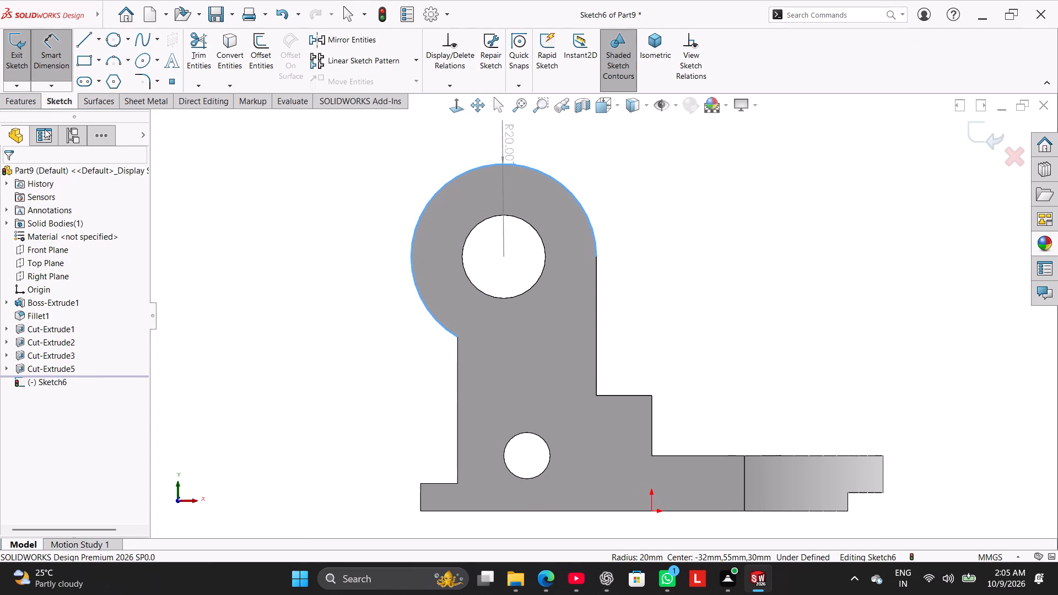
click(12, 62)
drag(185, 234, 185, 235)
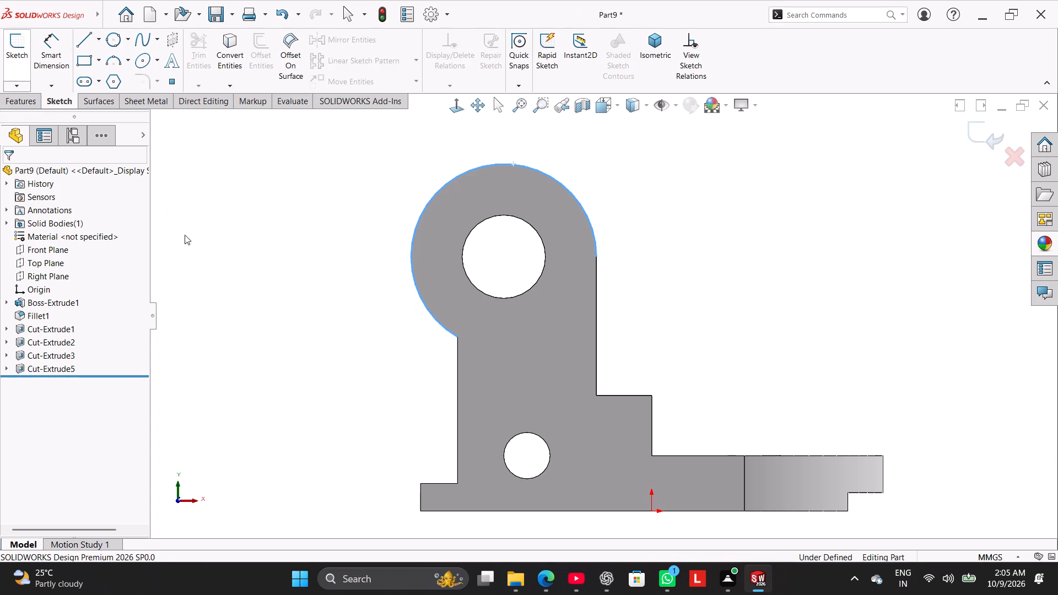
drag(185, 235, 191, 239)
middle_drag(315, 289, 348, 344)
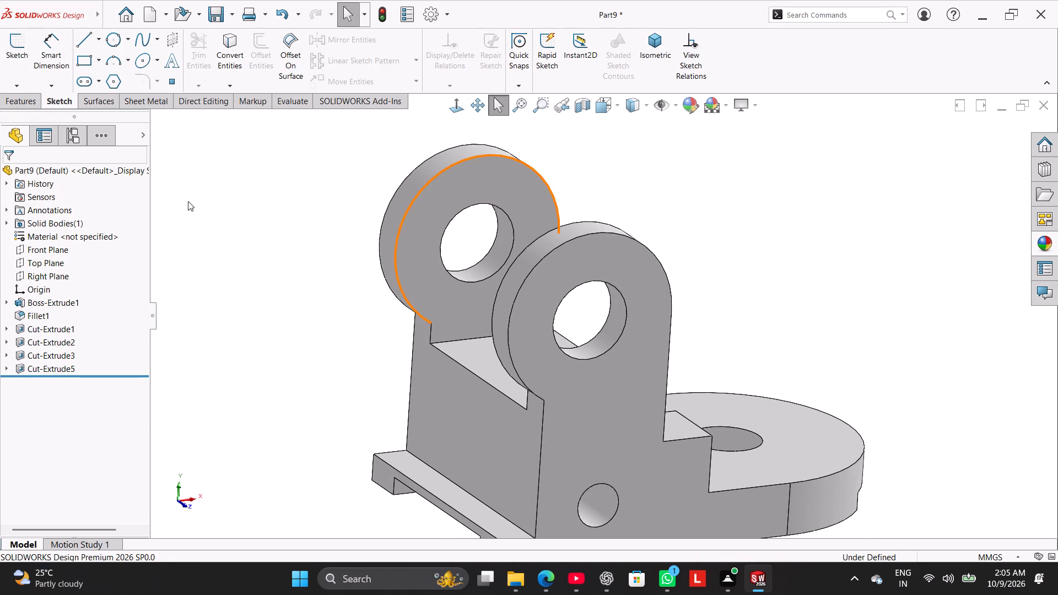
Open a sketch on the rear lug's inner face, check the lug arc's distance to the cutout floor edge, and exit without dimensioning.
click(17, 67)
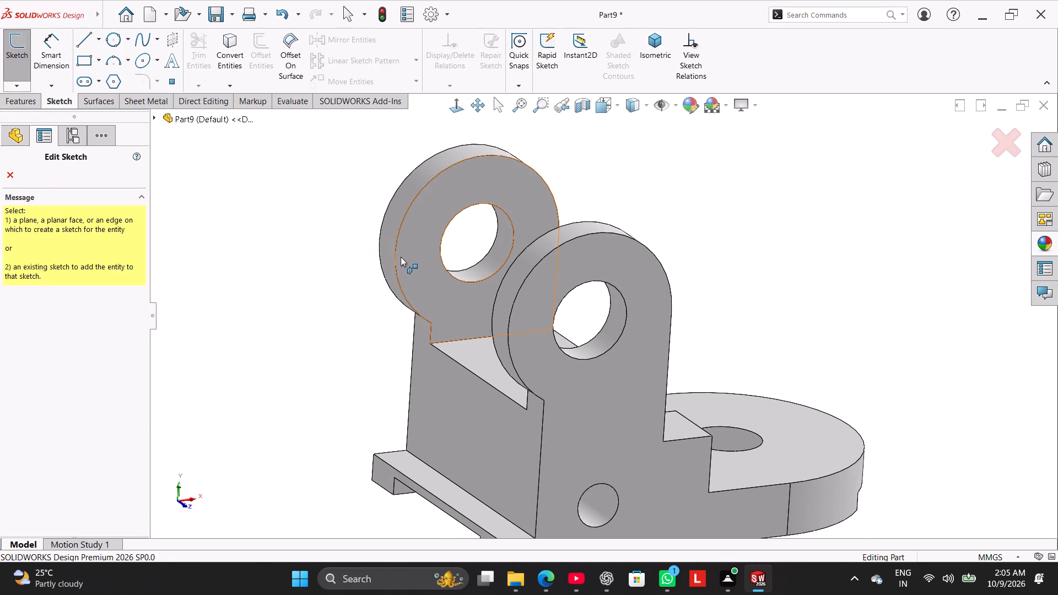
click(408, 240)
middle_drag(299, 200, 332, 282)
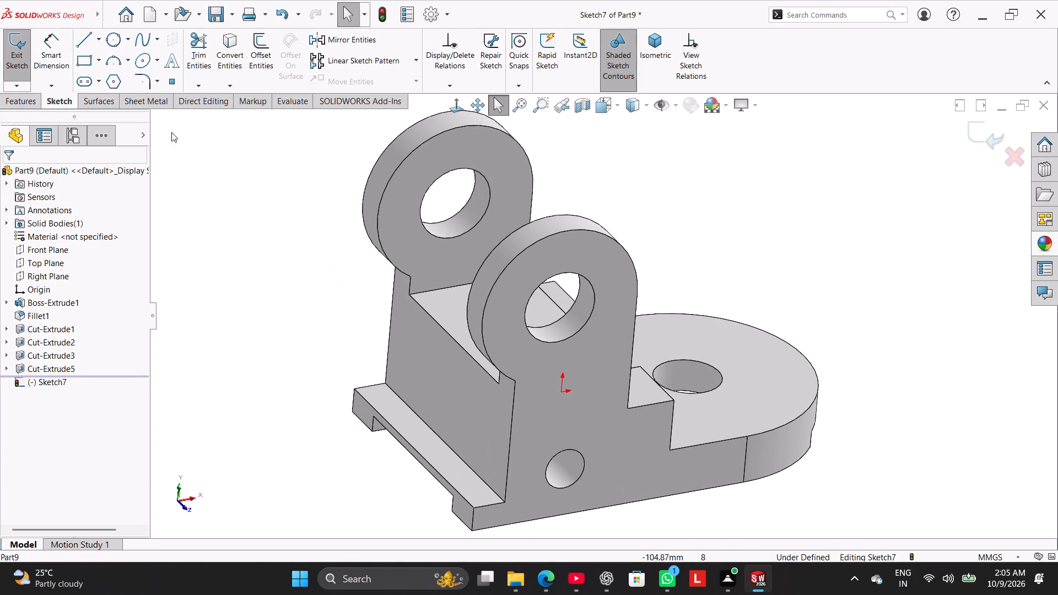
click(50, 49)
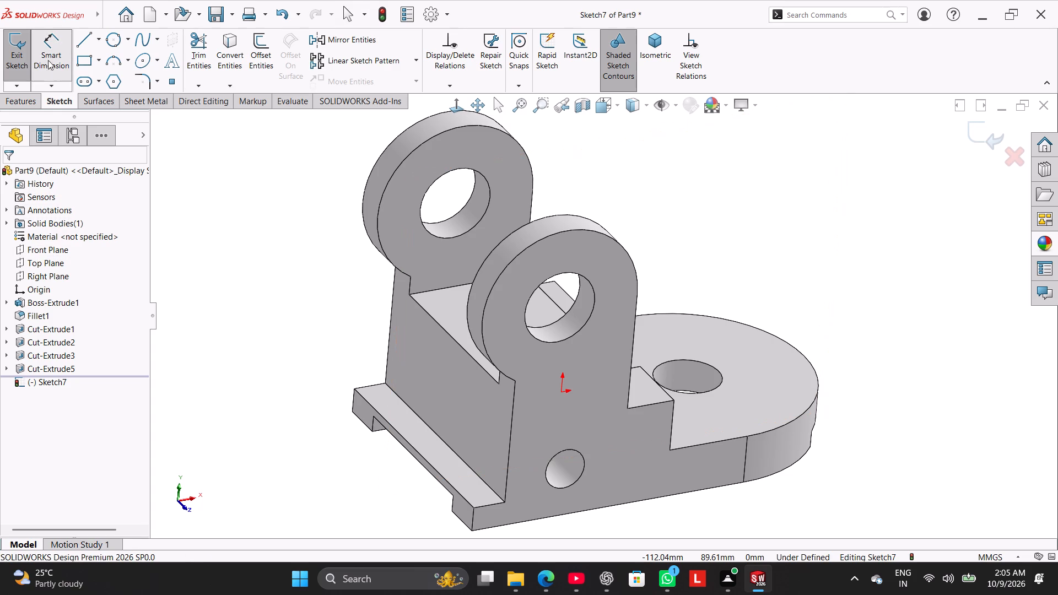
click(48, 57)
click(51, 59)
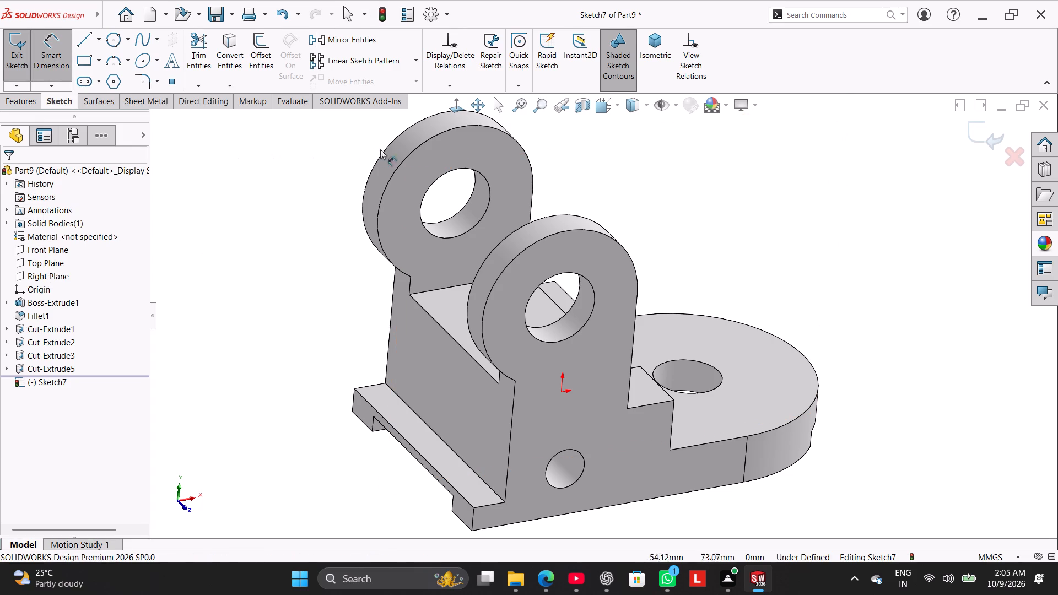
ctrl+click(429, 140)
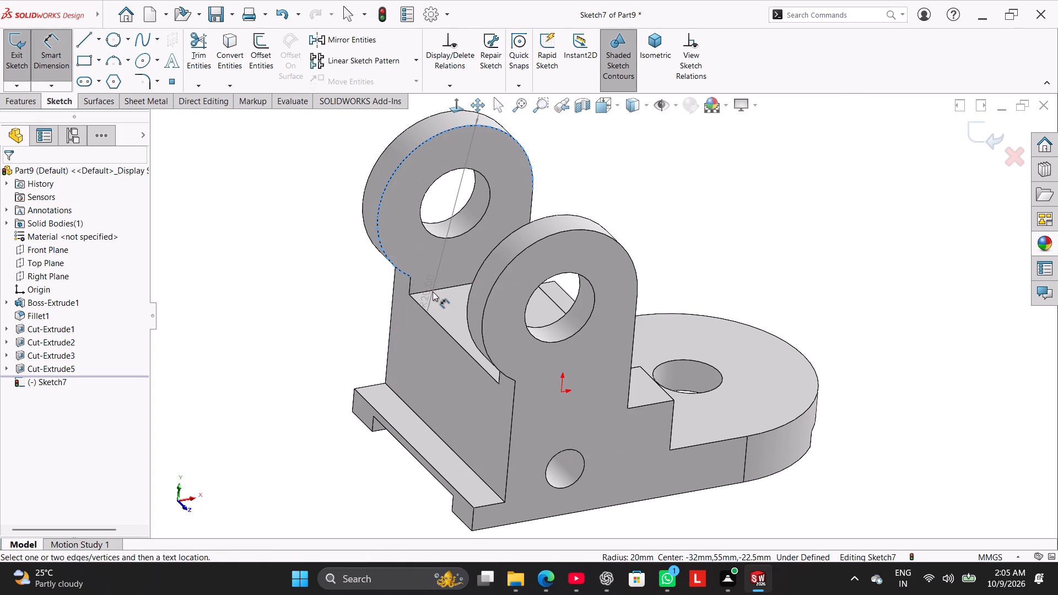
ctrl+click(433, 291)
ctrl+click(439, 289)
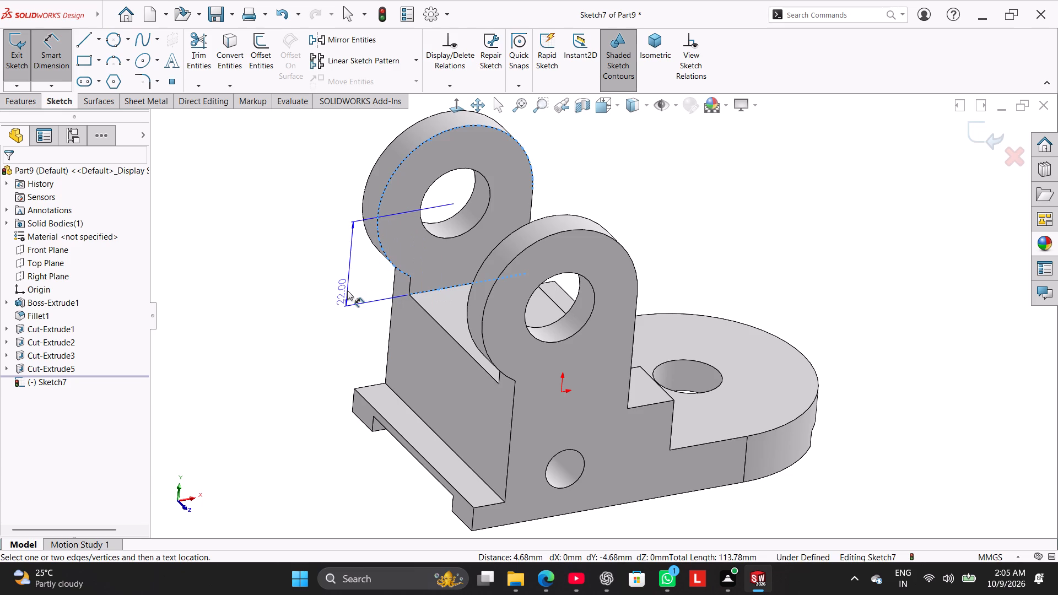
click(45, 62)
click(13, 62)
right_drag(241, 277, 423, 180)
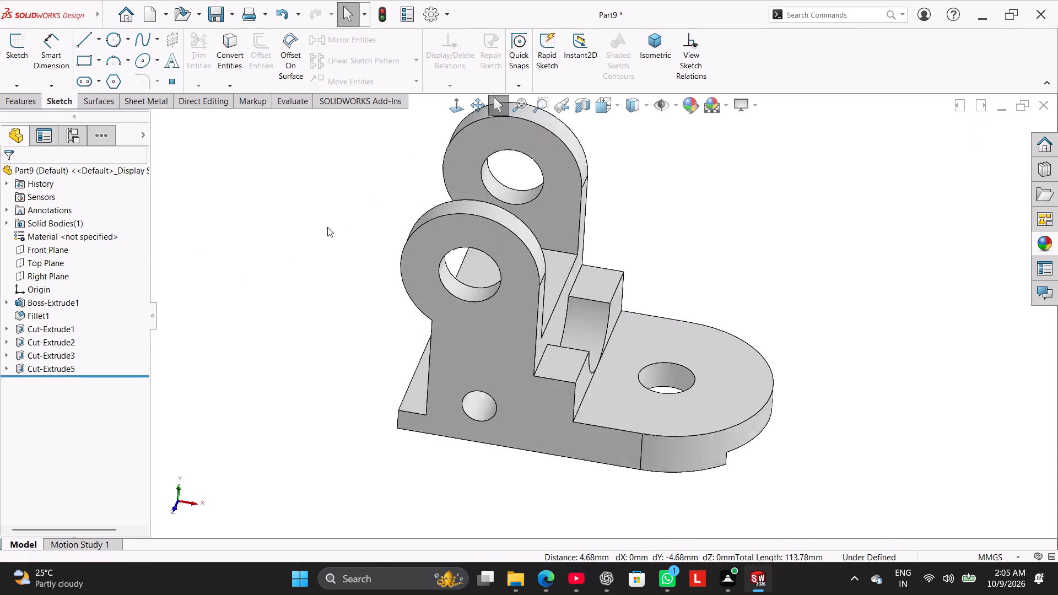
right_drag(294, 250, 447, 186)
click(322, 235)
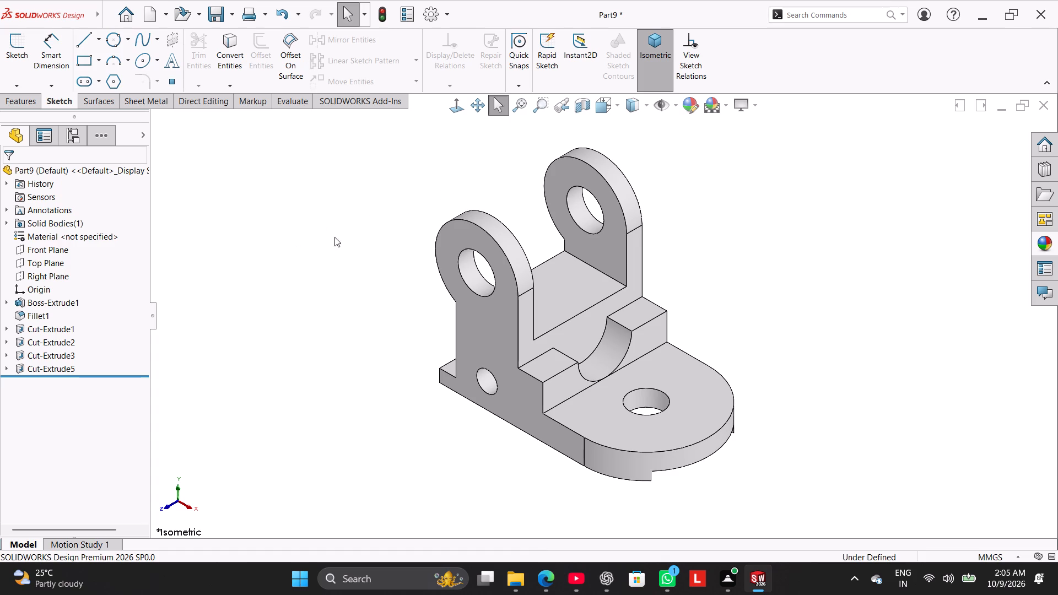
Sketch a circle of about 6.8 mm radius on the cutout floor between the lugs, centred about 28 mm from the origin.
right_click(552, 277)
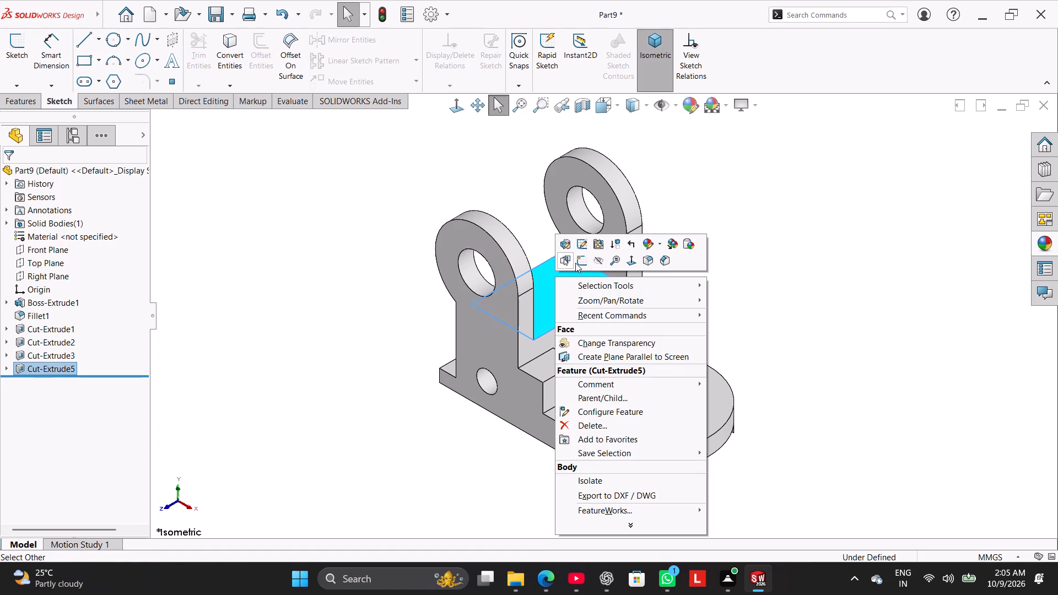
click(584, 259)
click(244, 293)
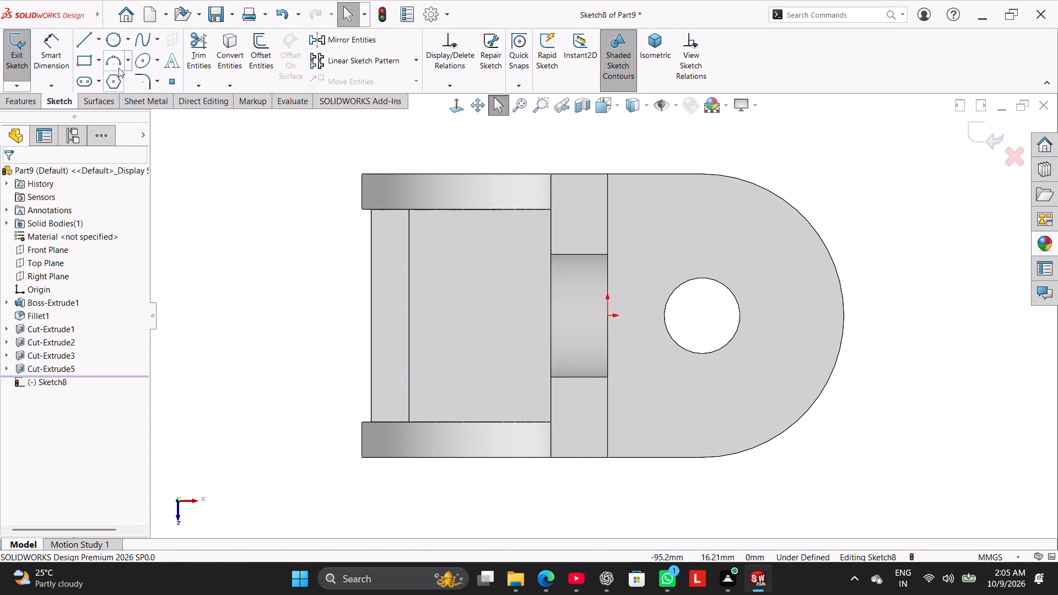
click(126, 46)
click(128, 55)
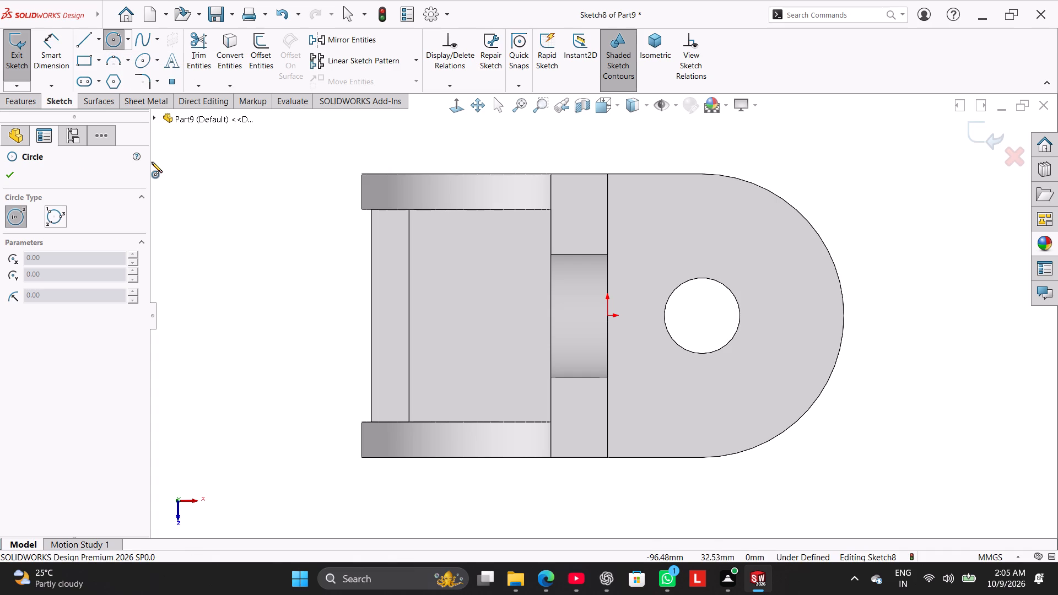
click(476, 315)
click(494, 342)
right_click(288, 289)
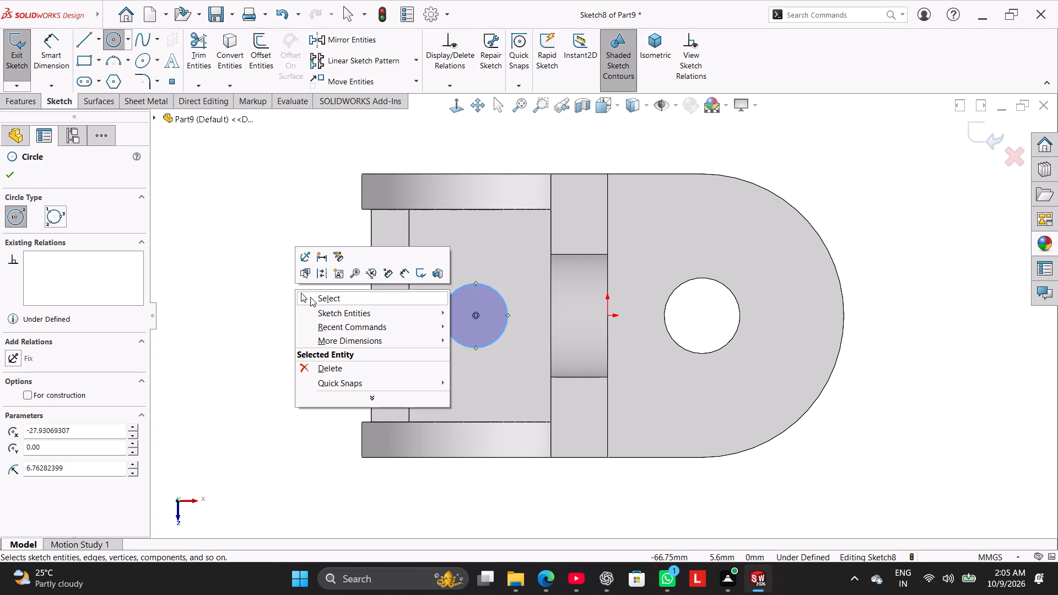
click(311, 299)
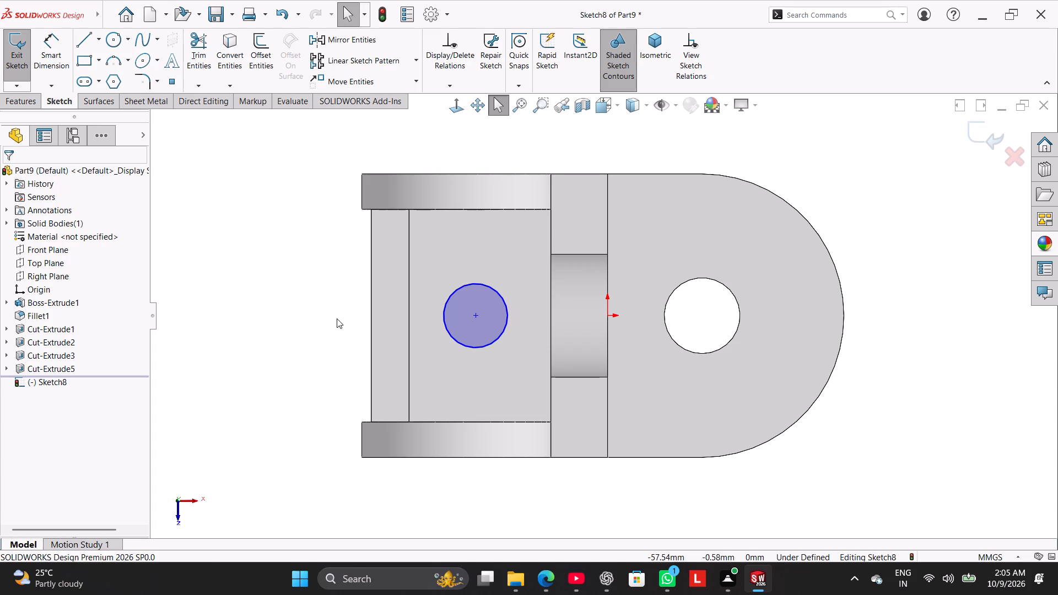
Add a Horizontal relation between the circle's centre and the sketch origin.
middle_drag(336, 318, 334, 300)
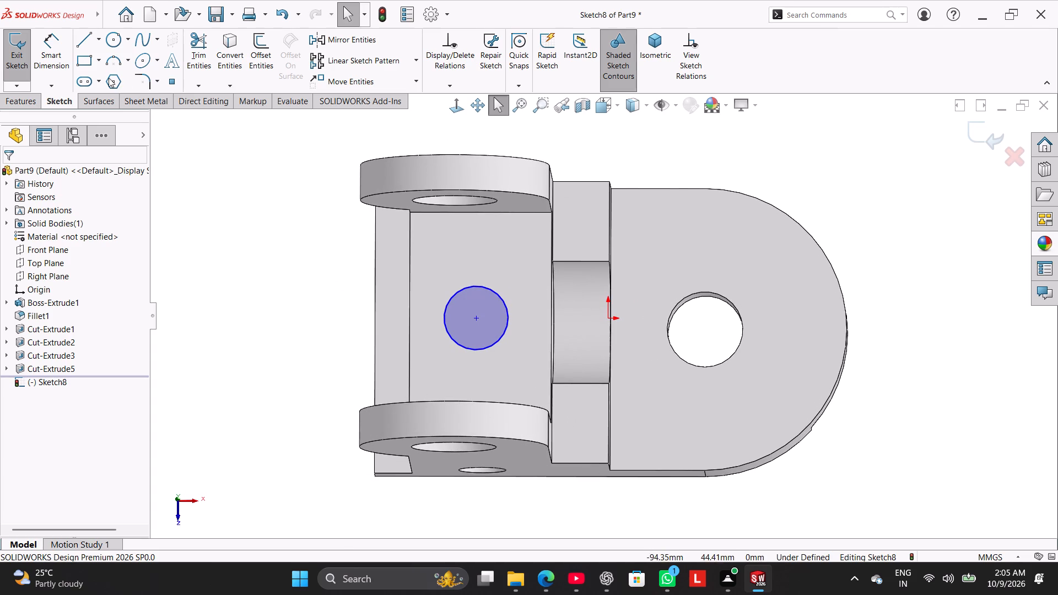
click(451, 106)
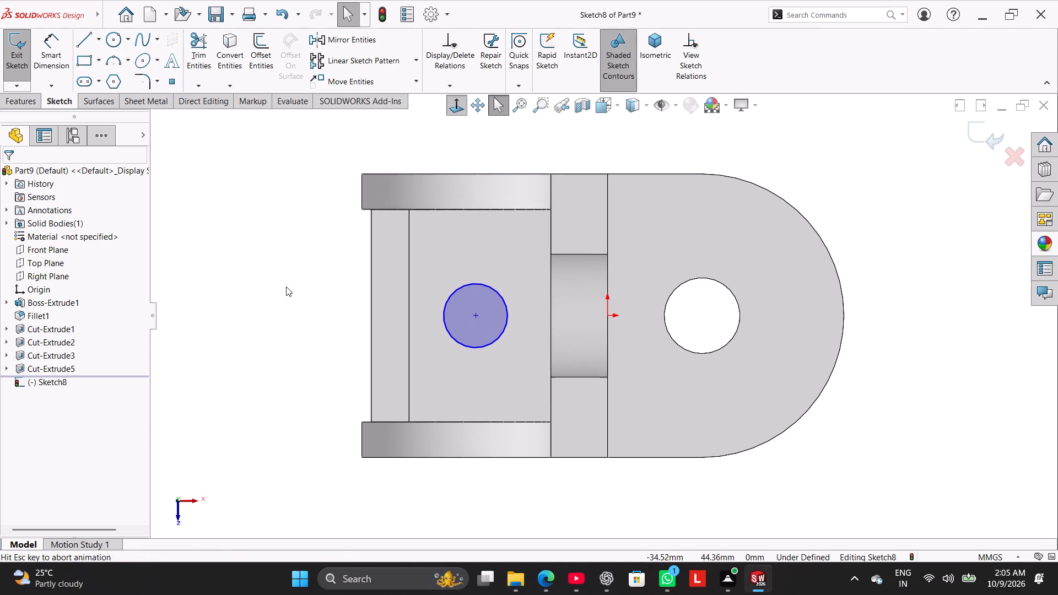
click(286, 291)
ctrl+click(476, 315)
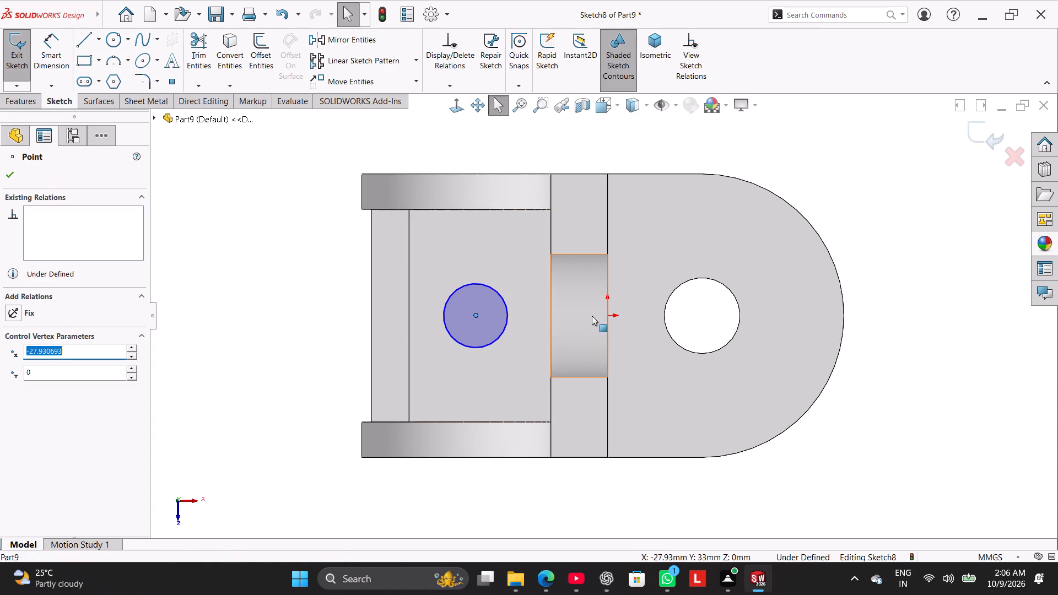
ctrl+click(606, 314)
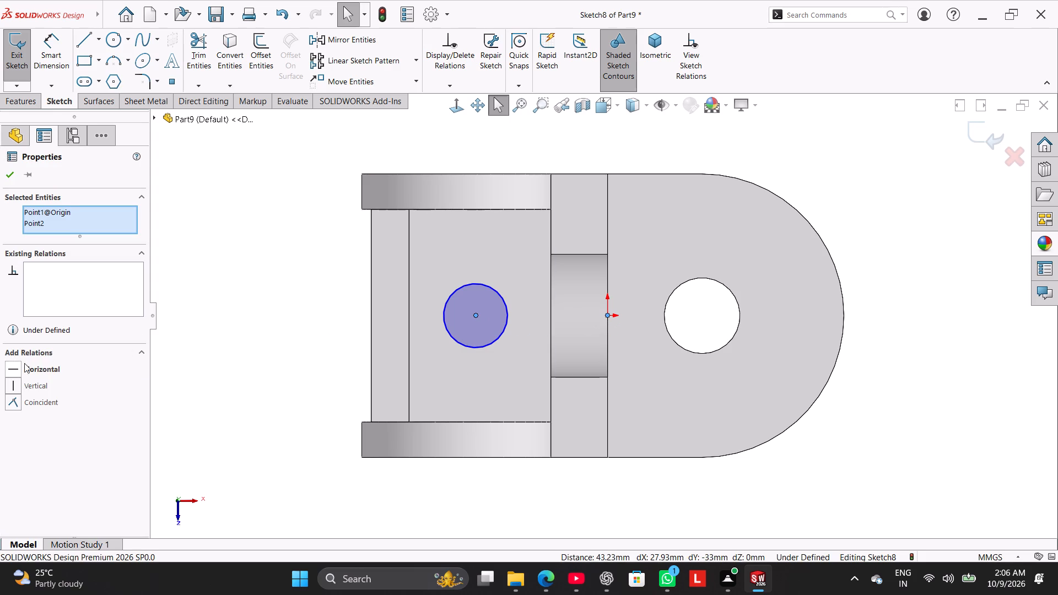
click(32, 369)
click(174, 339)
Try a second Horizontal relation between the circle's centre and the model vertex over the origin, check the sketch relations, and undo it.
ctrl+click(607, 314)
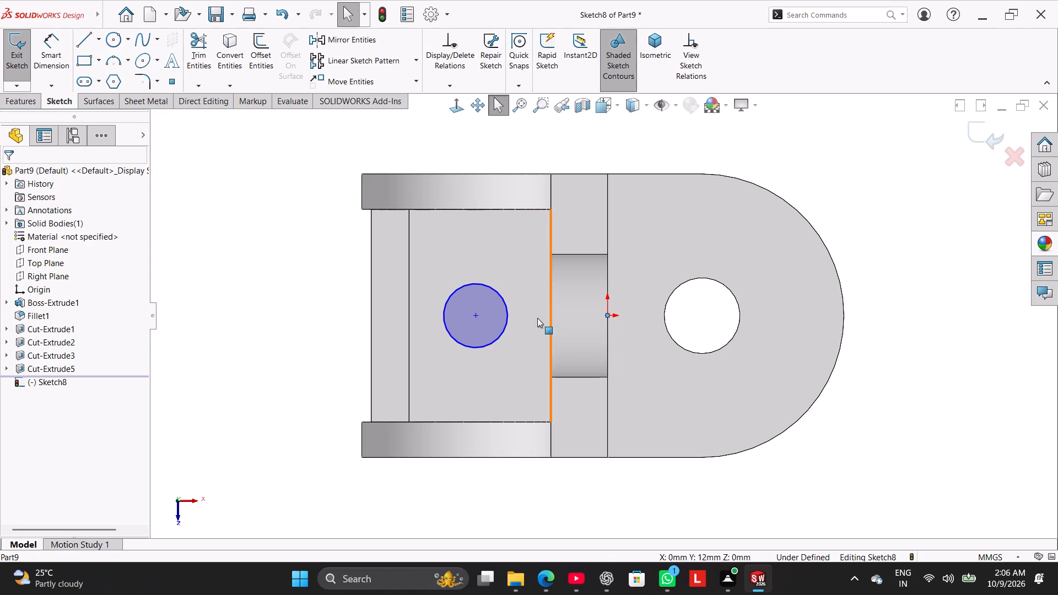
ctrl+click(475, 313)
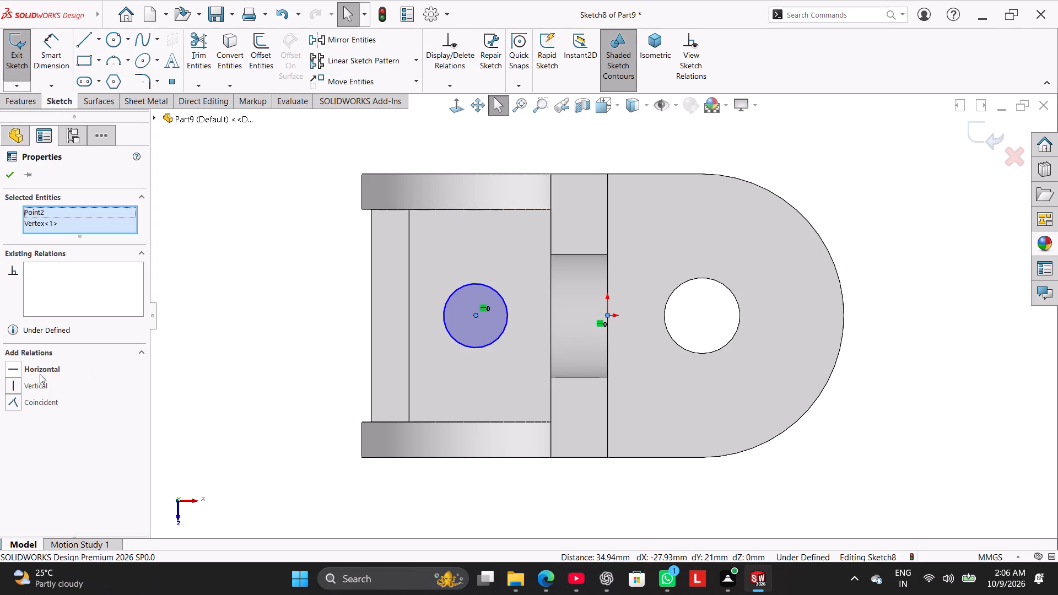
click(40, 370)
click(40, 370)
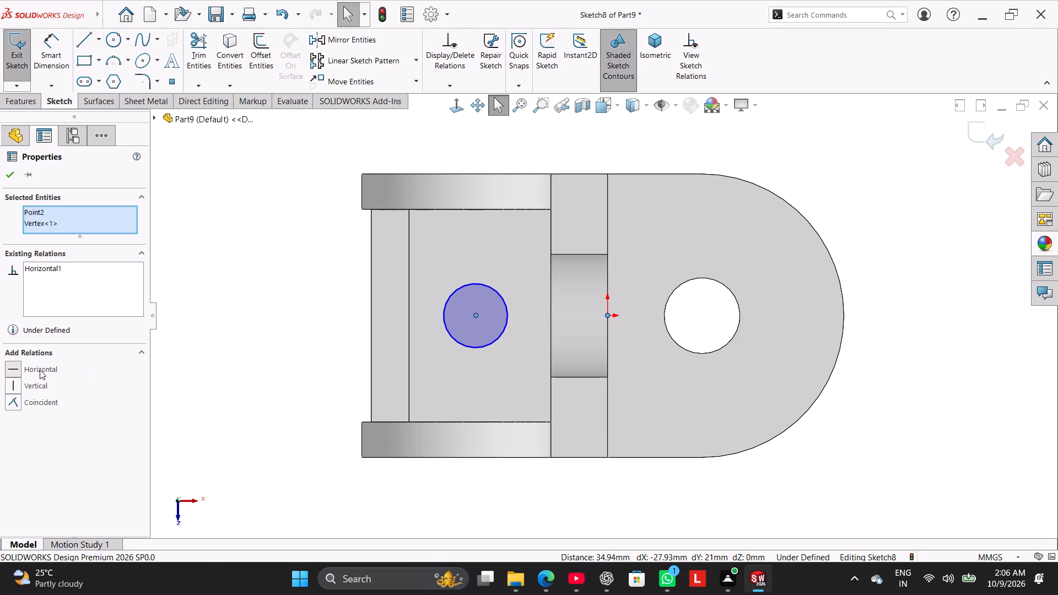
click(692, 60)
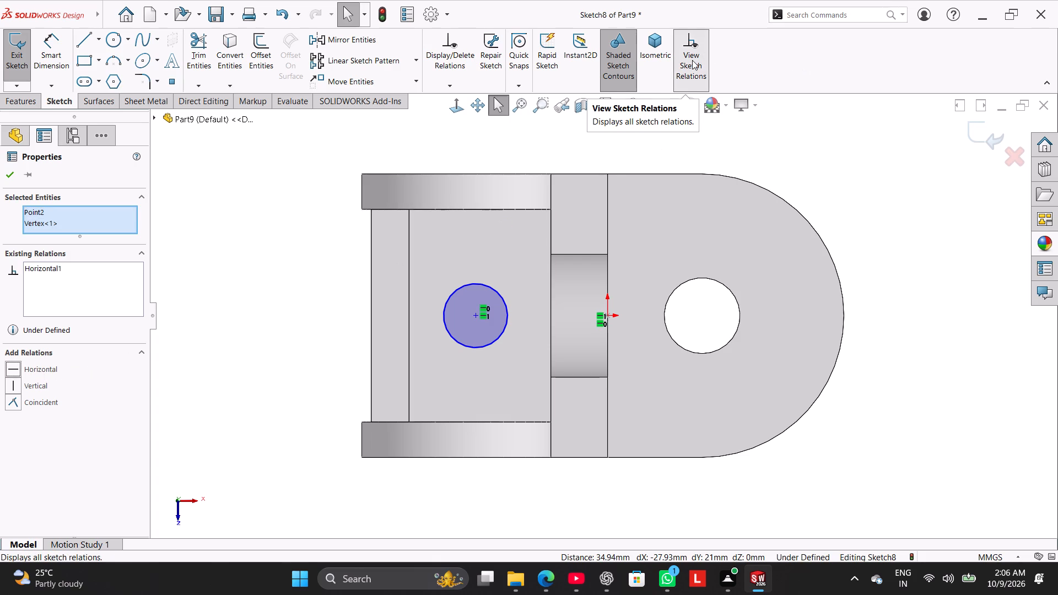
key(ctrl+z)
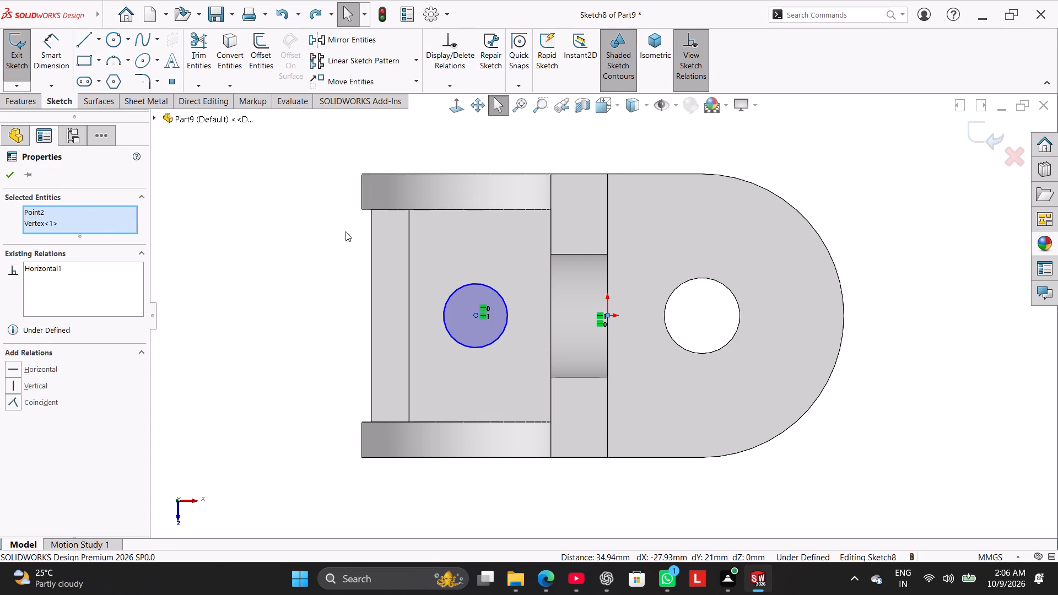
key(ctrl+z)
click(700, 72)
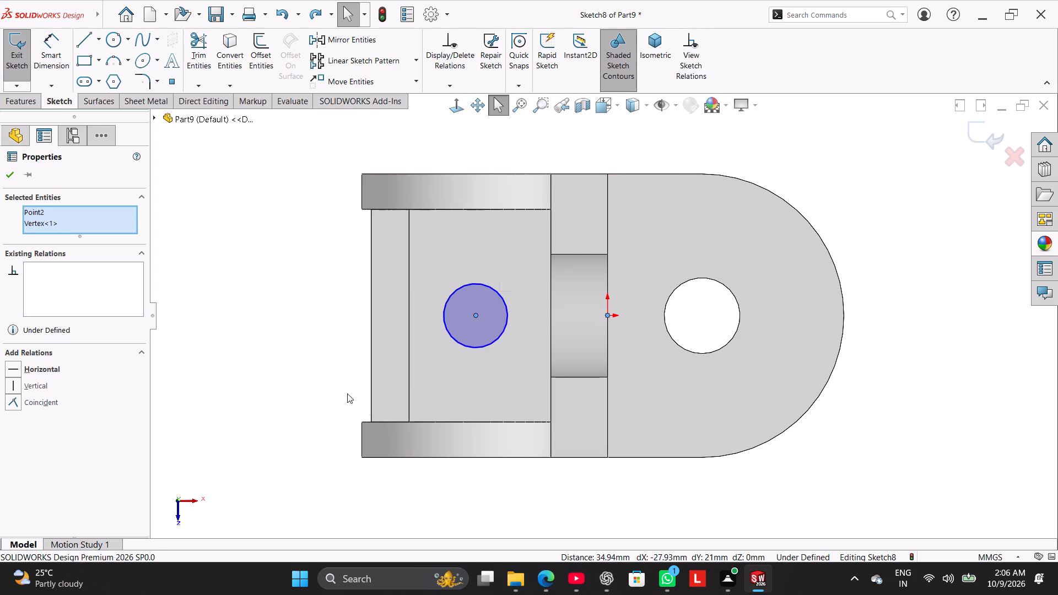
Dimension the circle's centre 15 mm from the cutout floor's edge on the side nearest the round slot.
middle_drag(337, 375, 323, 326)
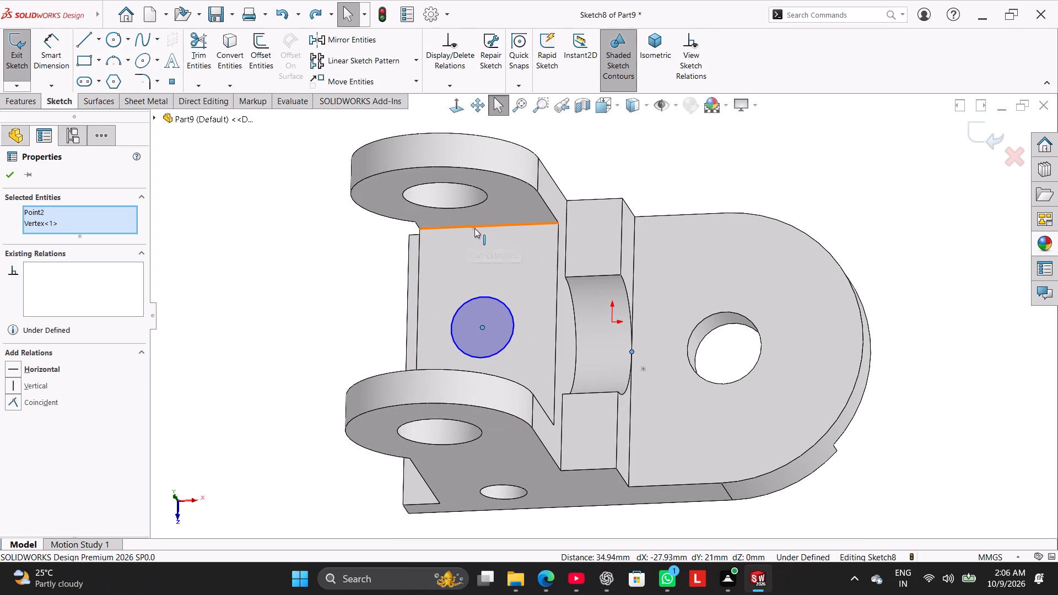
scroll(380, 294, down, 3)
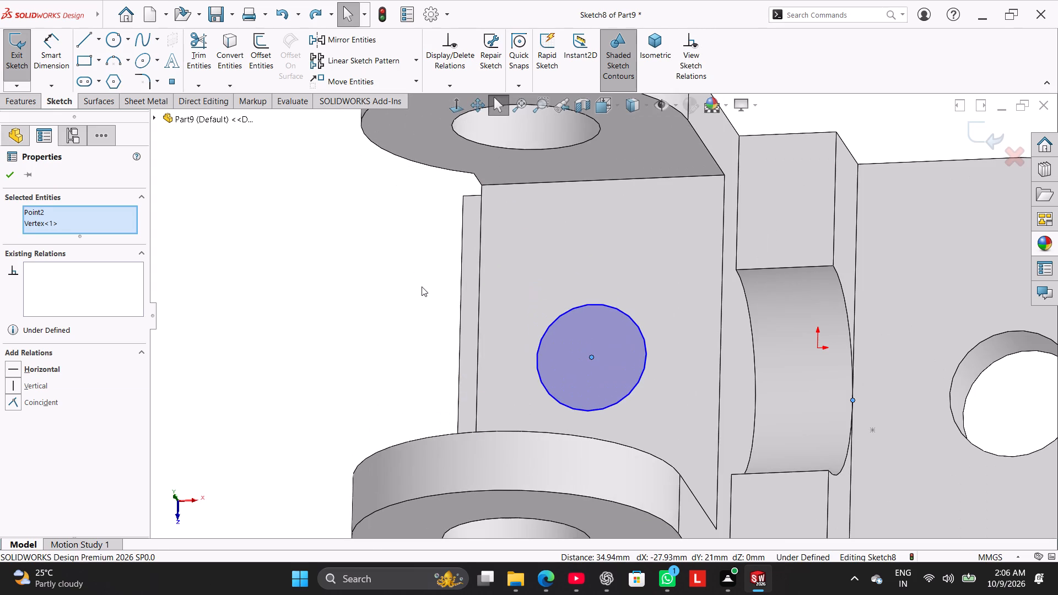
middle_drag(415, 285, 428, 272)
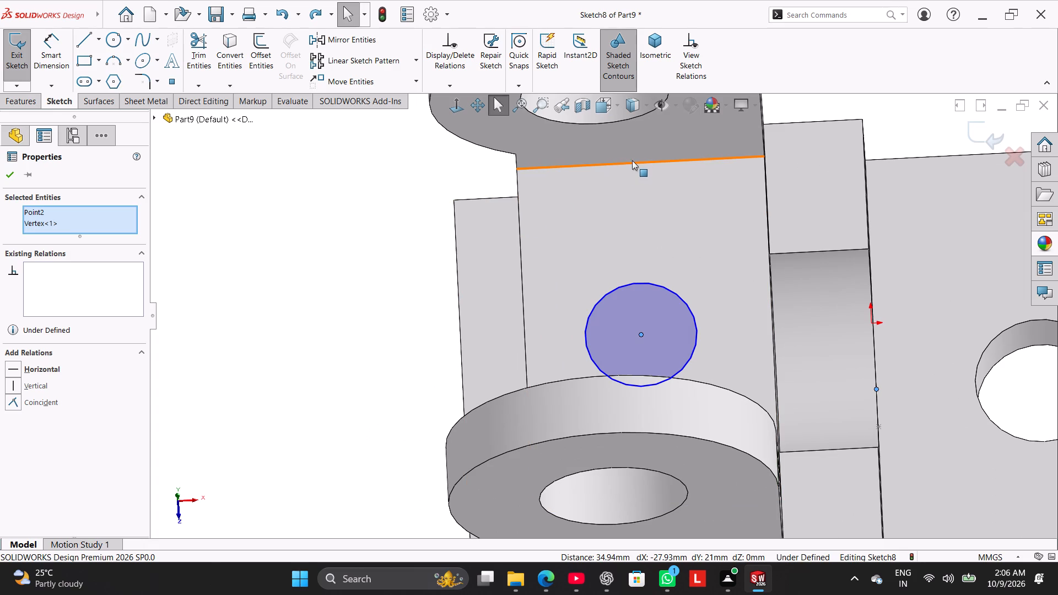
scroll(359, 331, up, 3)
middle_drag(374, 332, 374, 360)
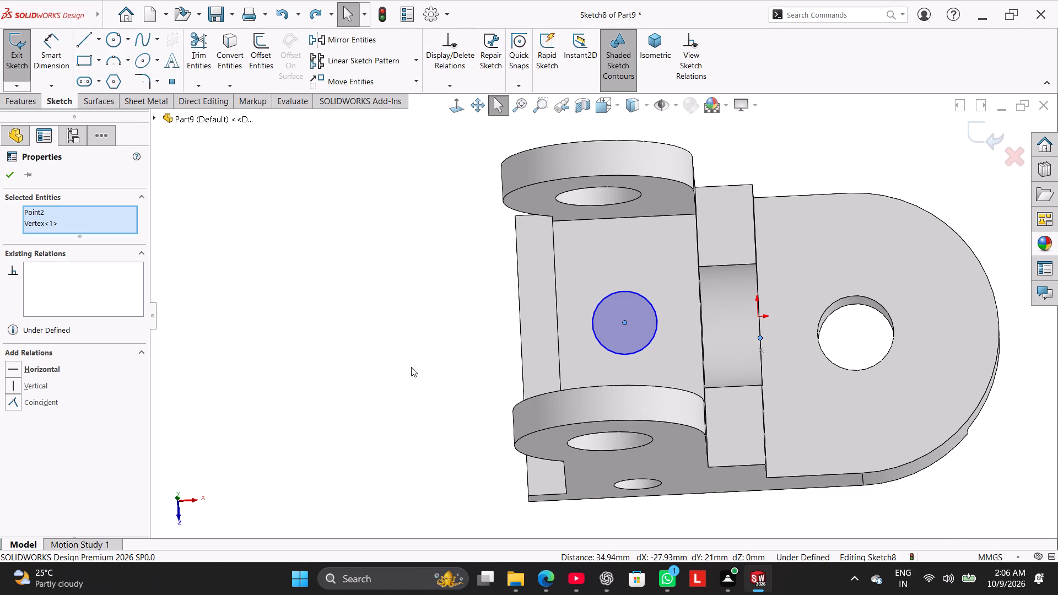
click(55, 58)
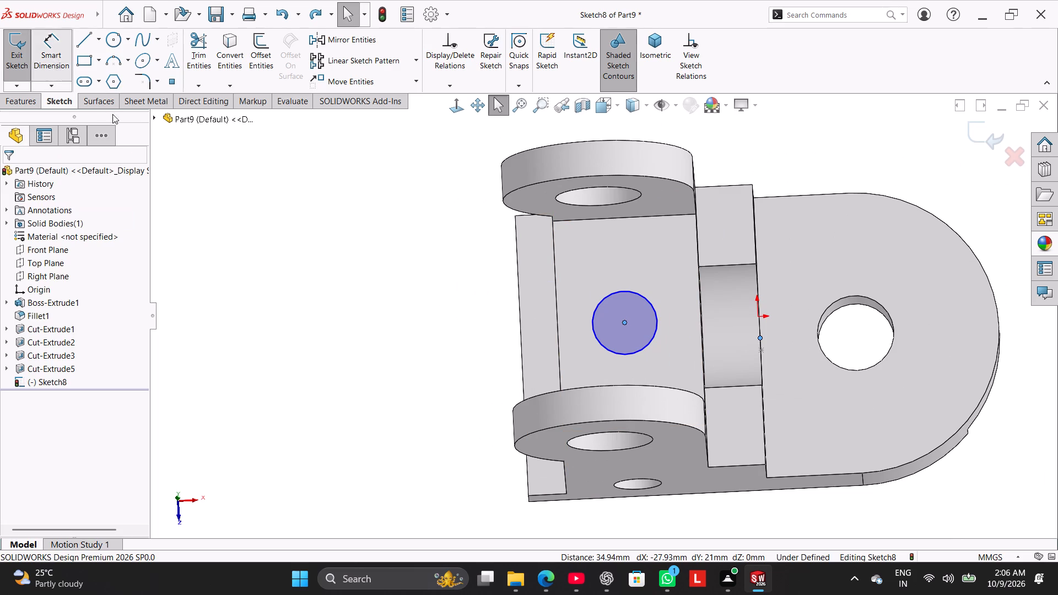
click(624, 323)
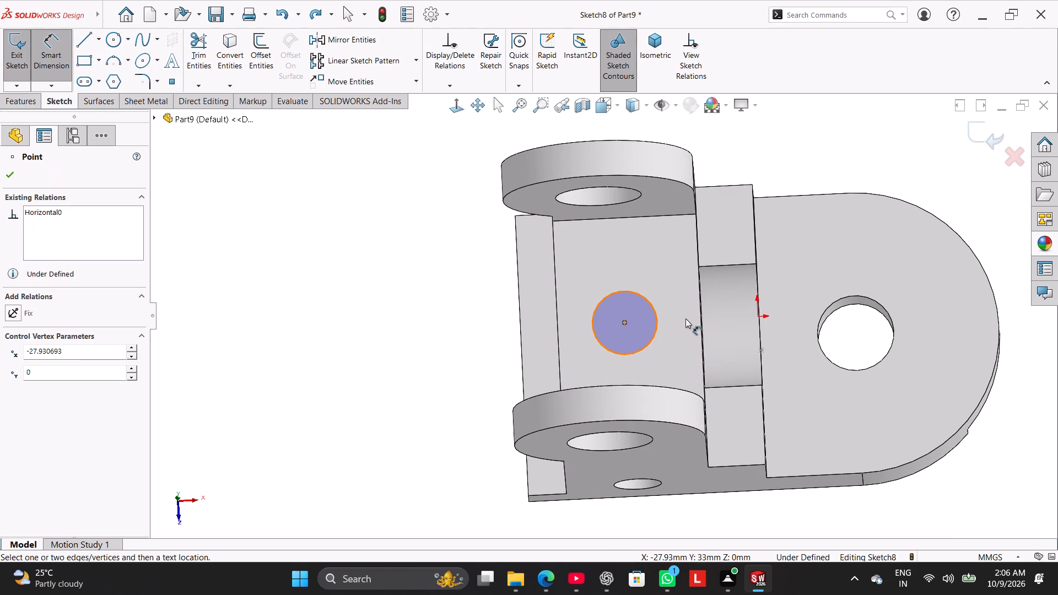
click(700, 326)
click(661, 263)
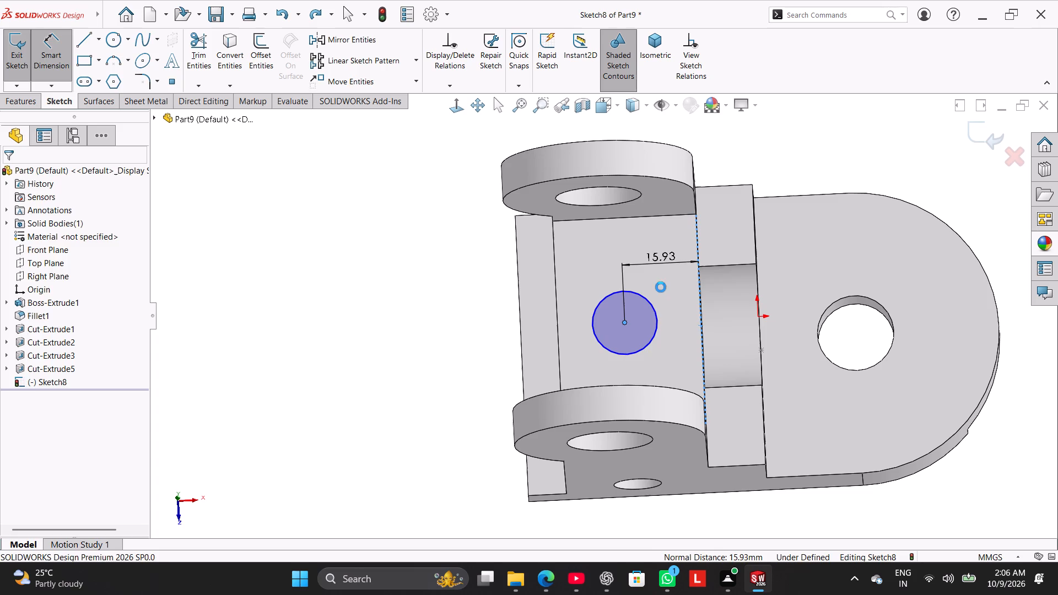
text(15)
key(Return)
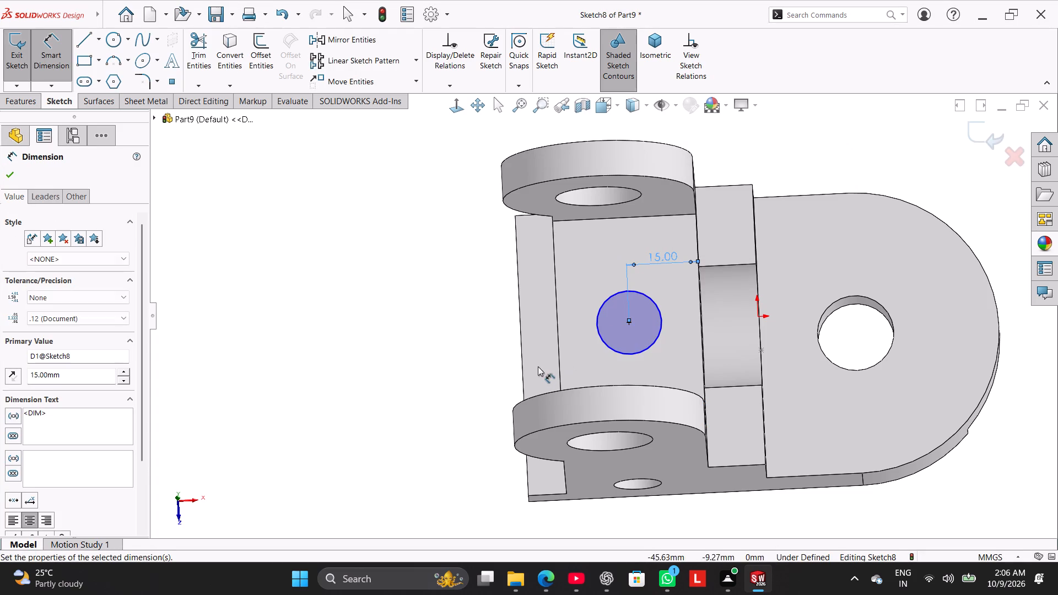
click(489, 340)
Set the circle's diameter to 18 mm and exit the sketch.
middle_drag(499, 352, 468, 395)
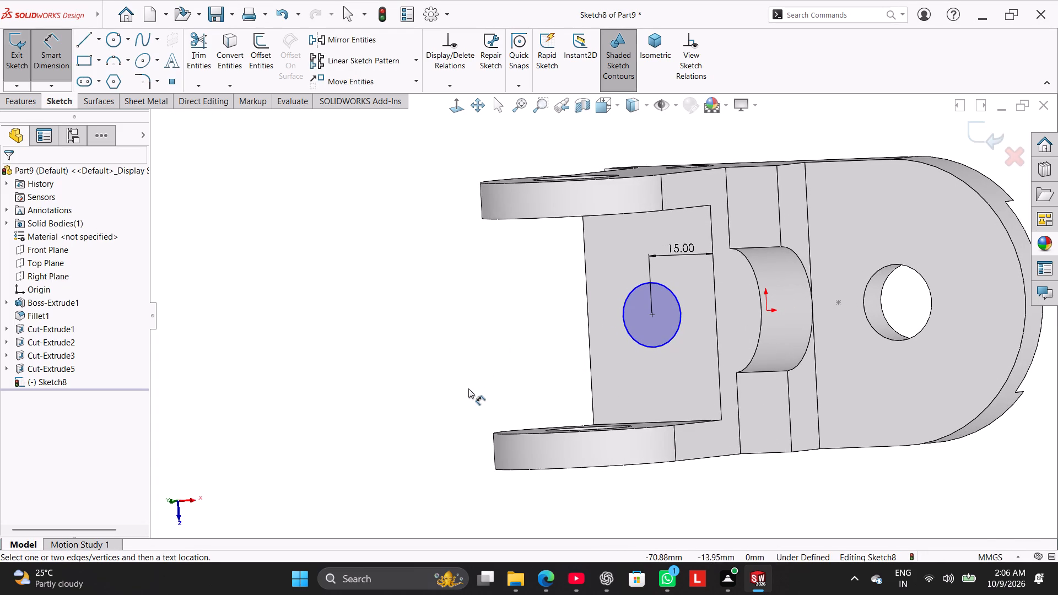
click(630, 291)
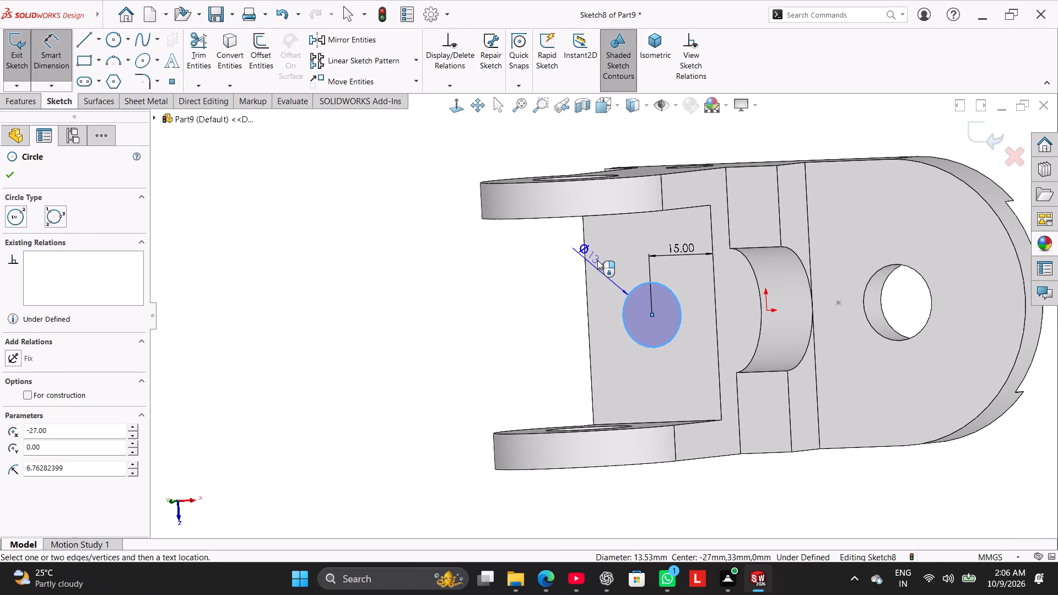
click(599, 260)
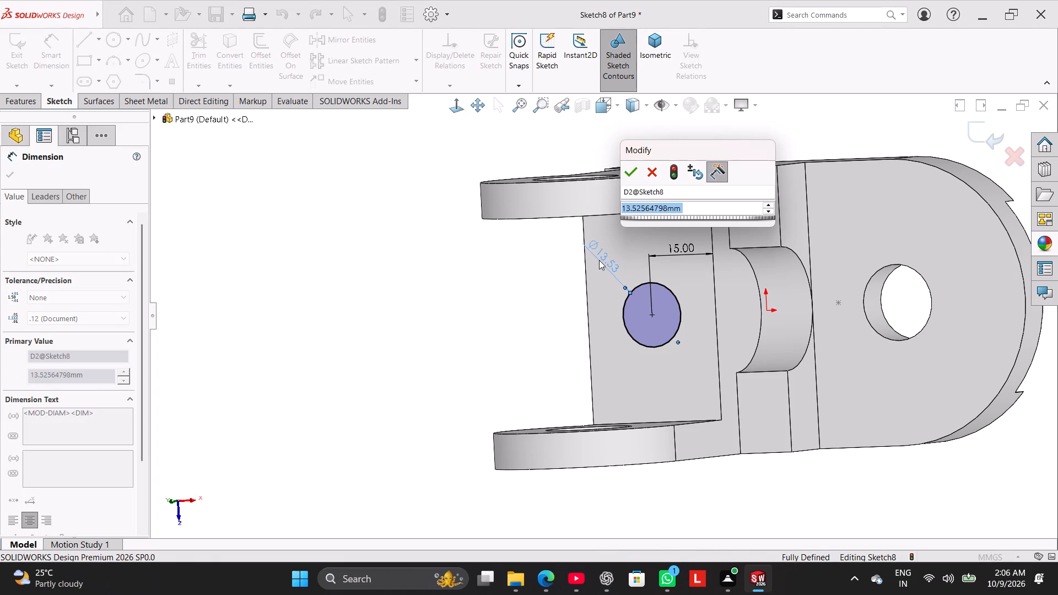
key(1)
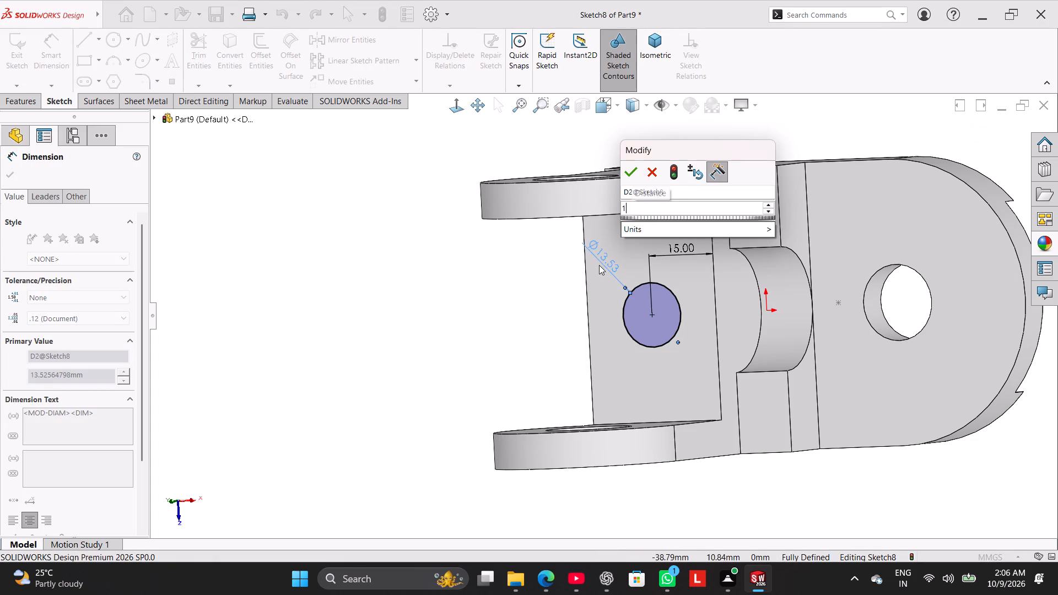
key(8)
key(Return)
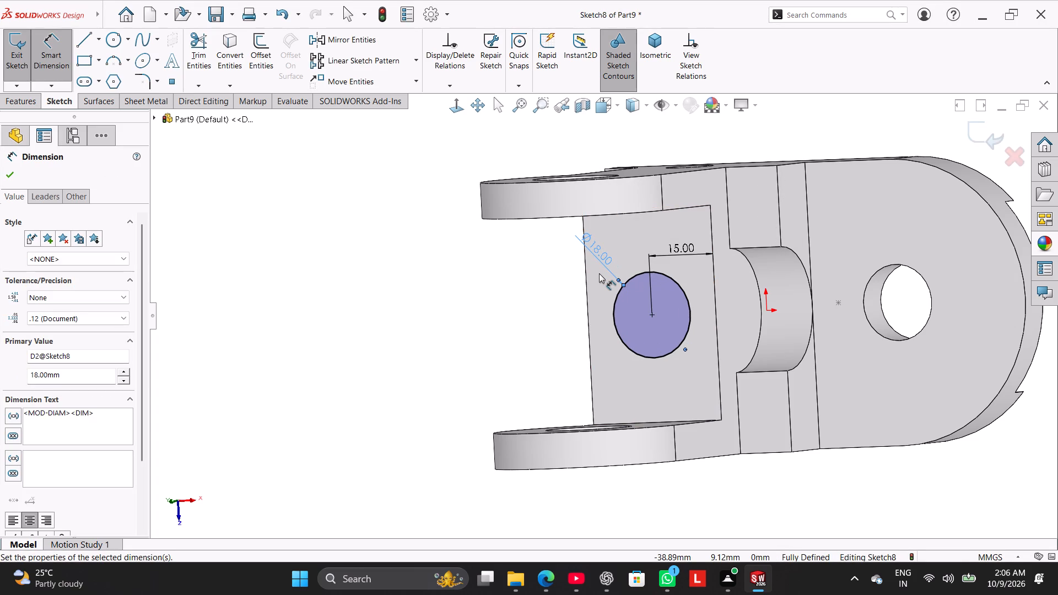
right_drag(332, 337, 406, 248)
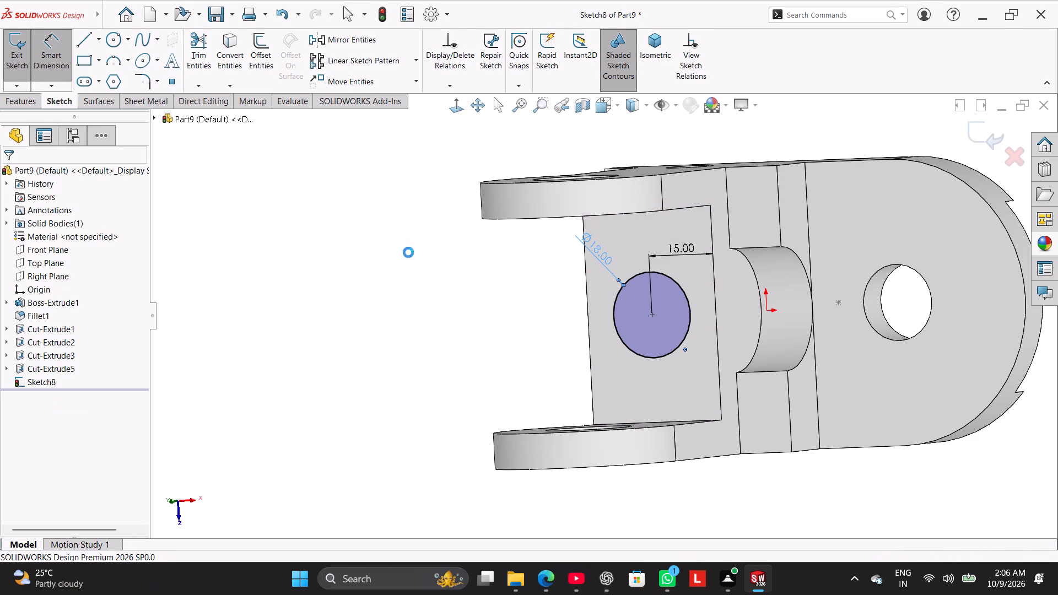
right_drag(262, 255, 343, 192)
click(286, 293)
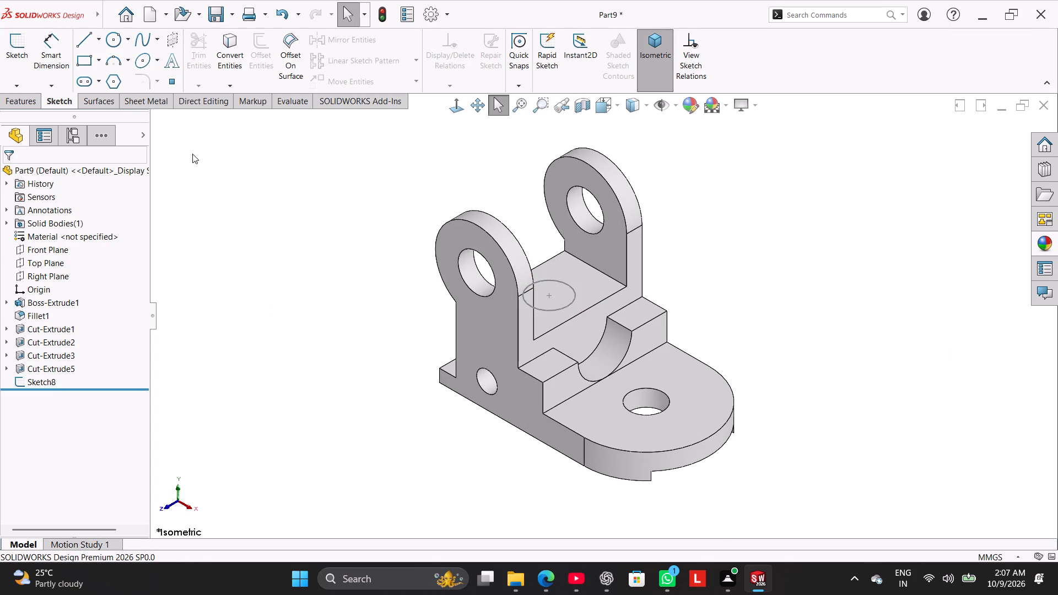
Cut-extrude the 18 mm circle down from the cutout floor with the Up To Next end condition.
click(17, 102)
drag(188, 46, 187, 51)
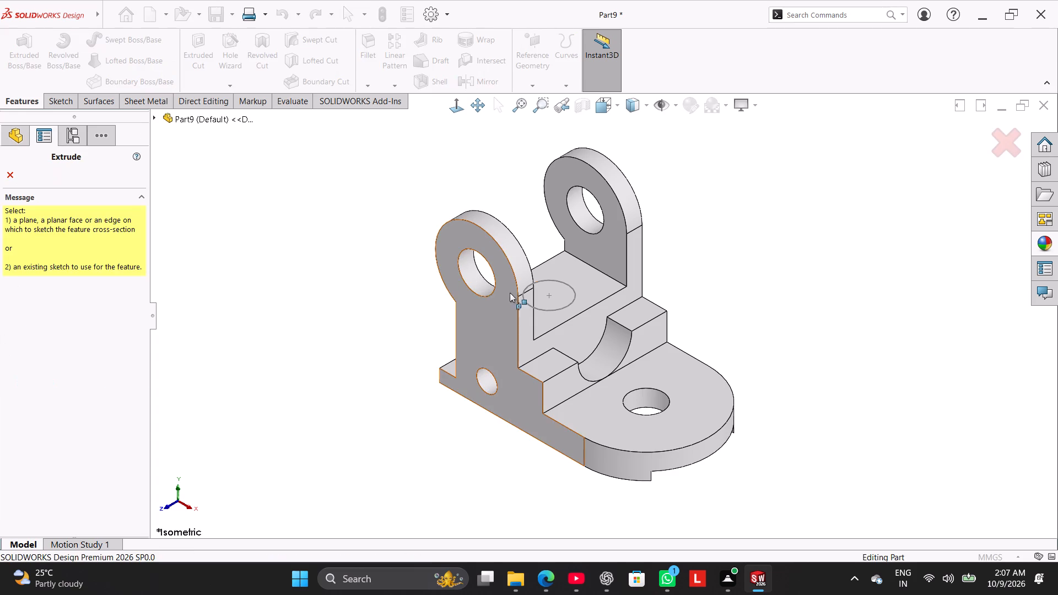
click(558, 309)
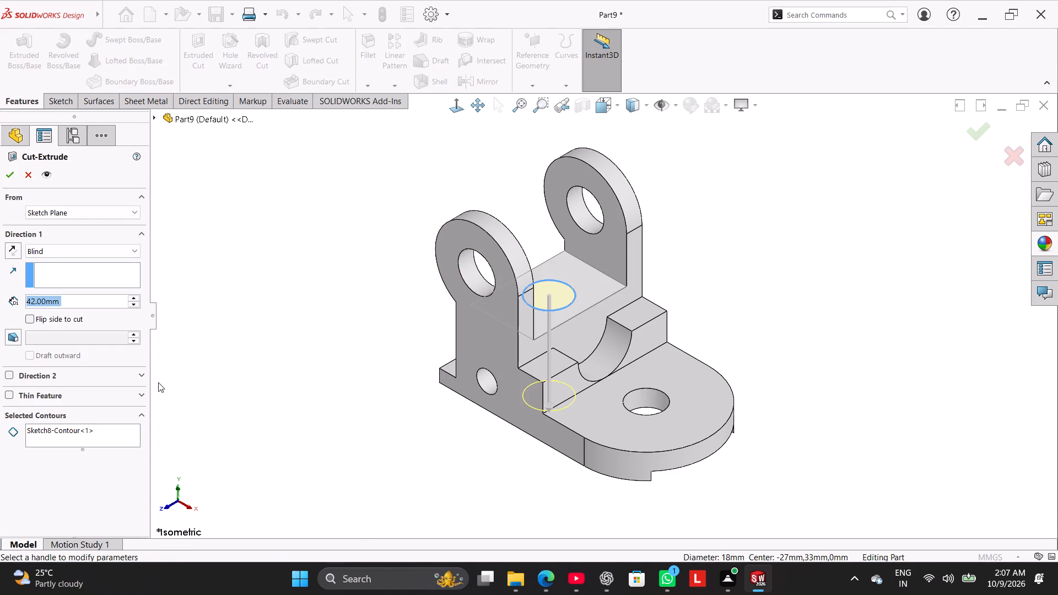
click(104, 248)
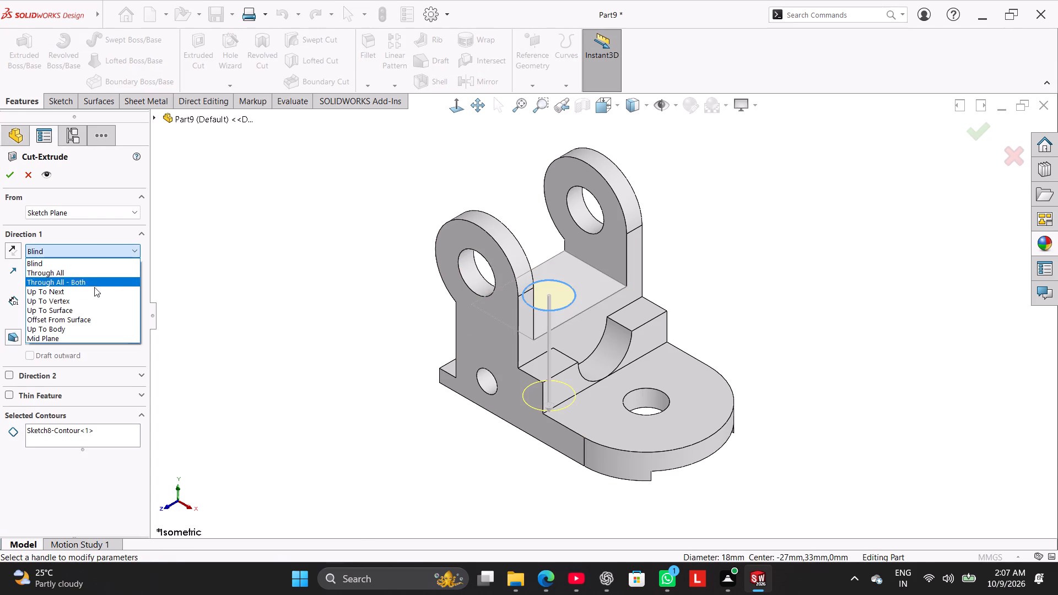
click(94, 291)
middle_drag(273, 326, 336, 332)
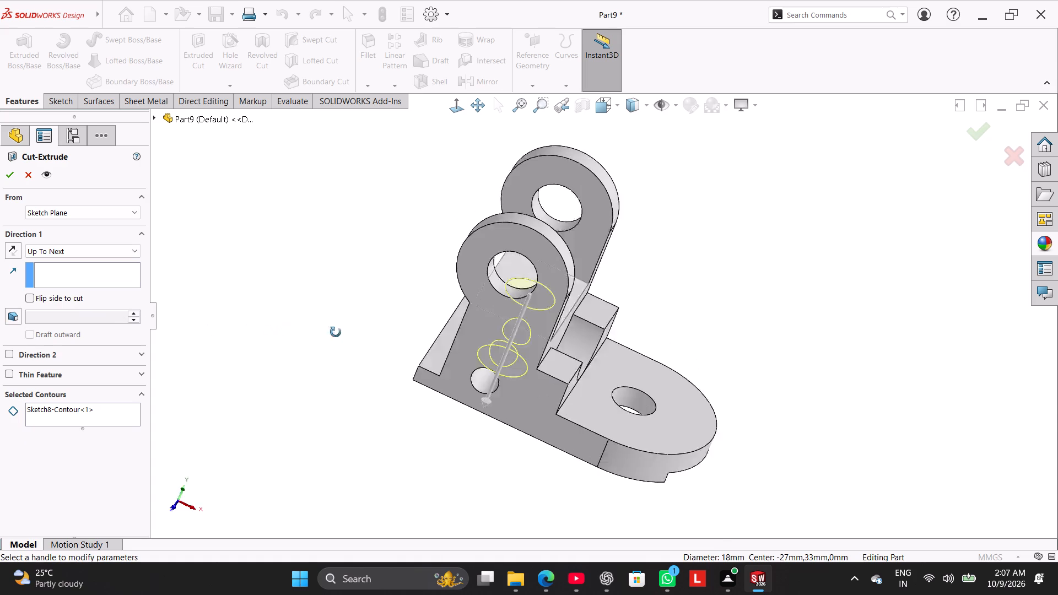
middle_drag(336, 332, 348, 280)
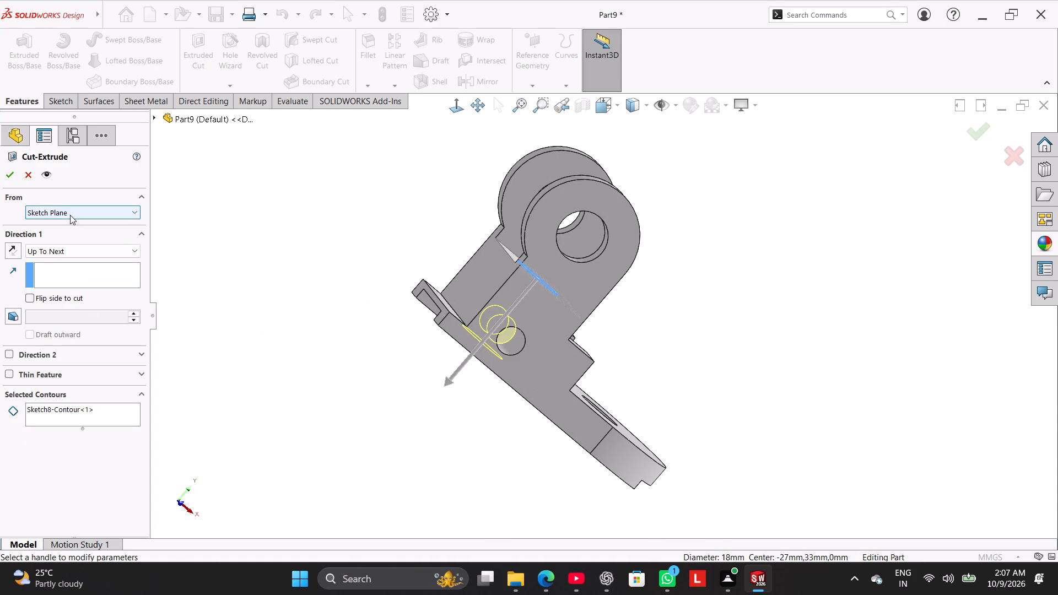
click(10, 174)
click(331, 262)
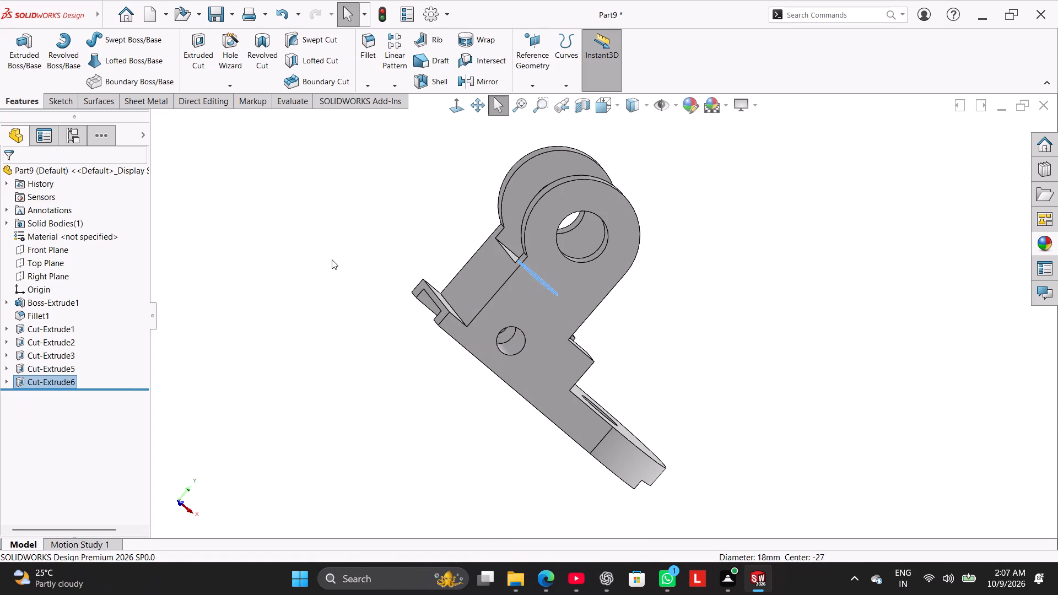
Save the part in the Work folder as Twin Ear Mounting Bracket.
middle_drag(331, 253, 342, 233)
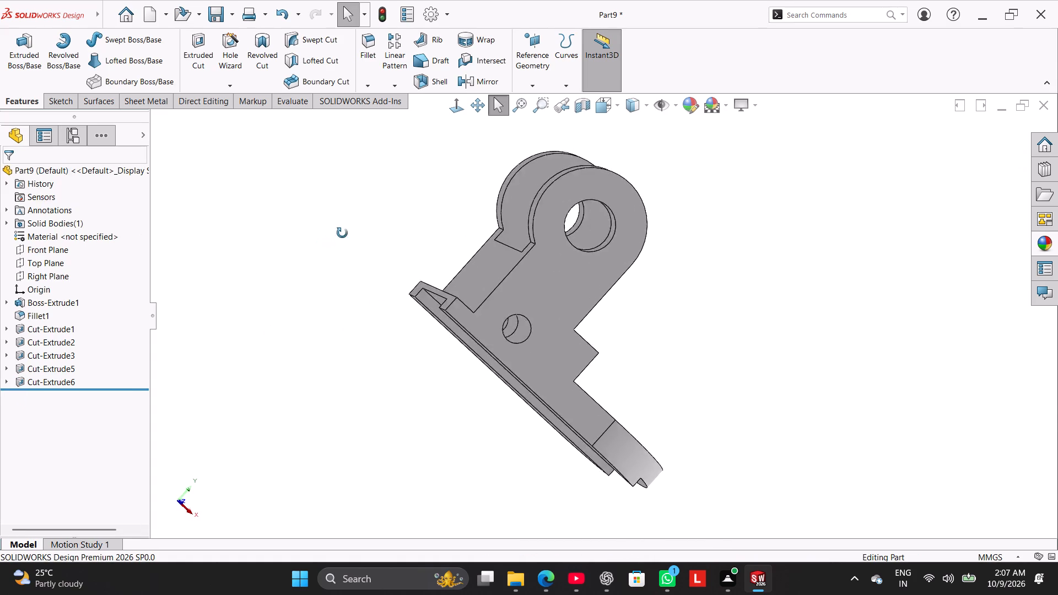
middle_drag(342, 233, 317, 280)
right_drag(309, 306, 474, 186)
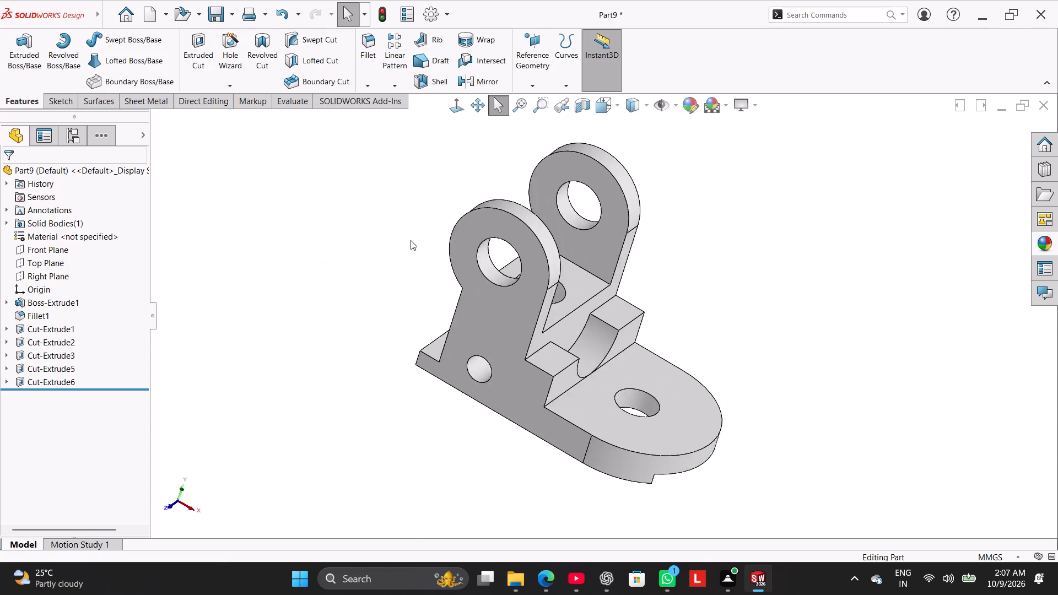
click(326, 304)
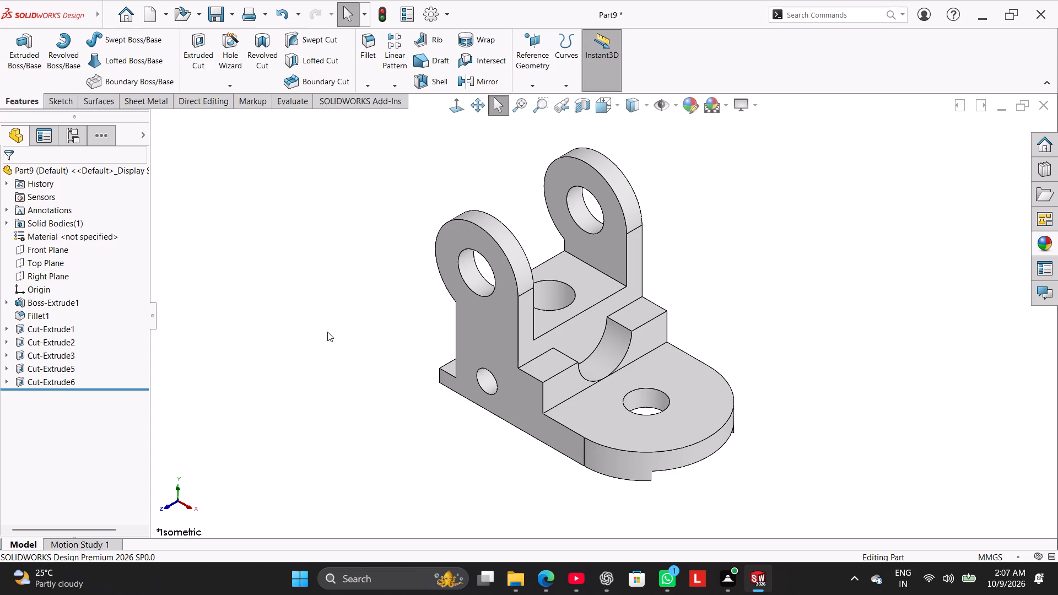
click(215, 11)
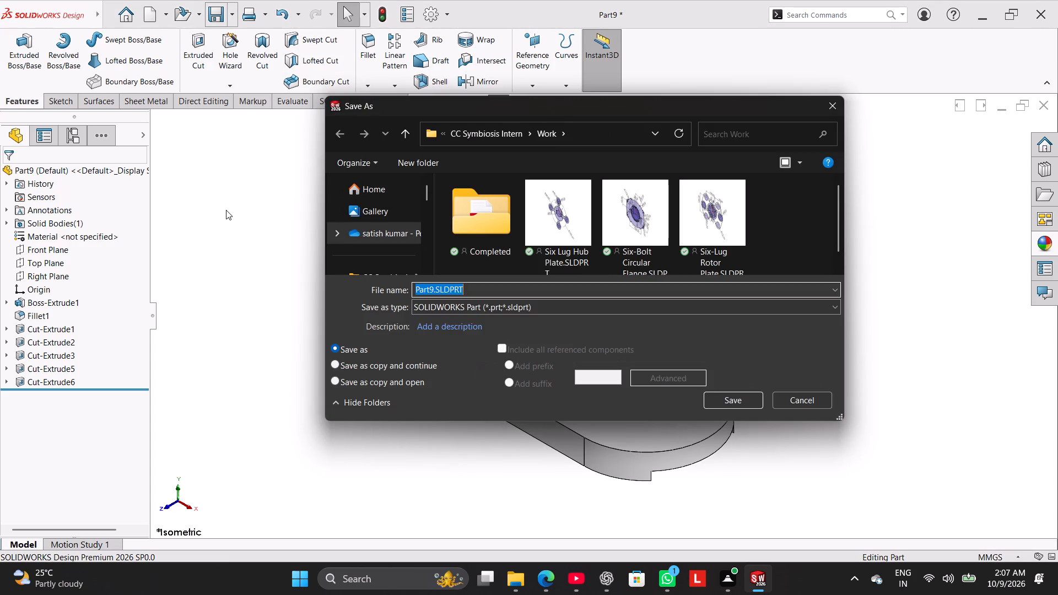
key(ctrl+v)
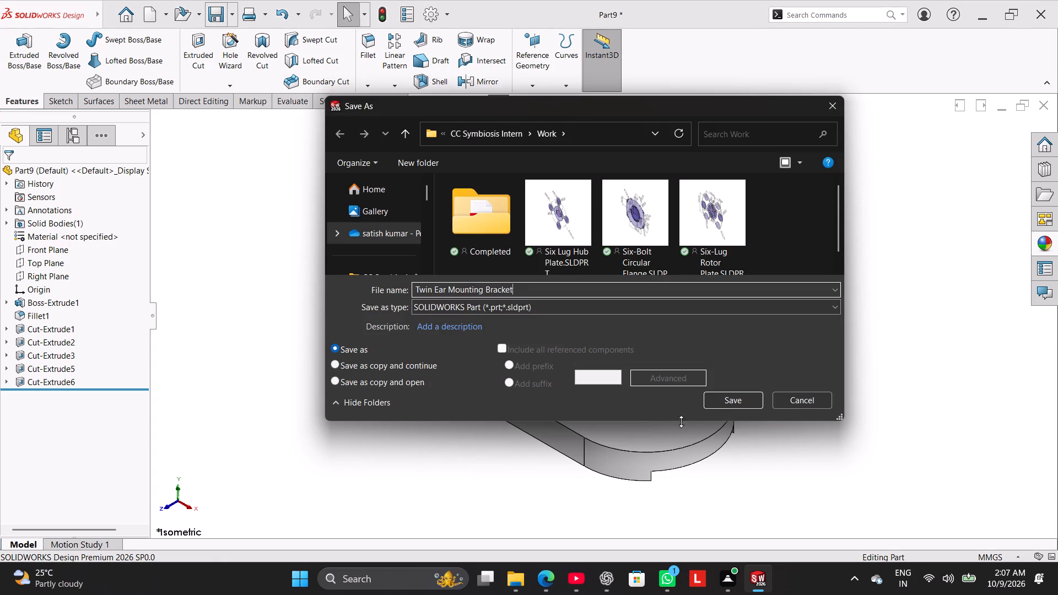
click(719, 404)
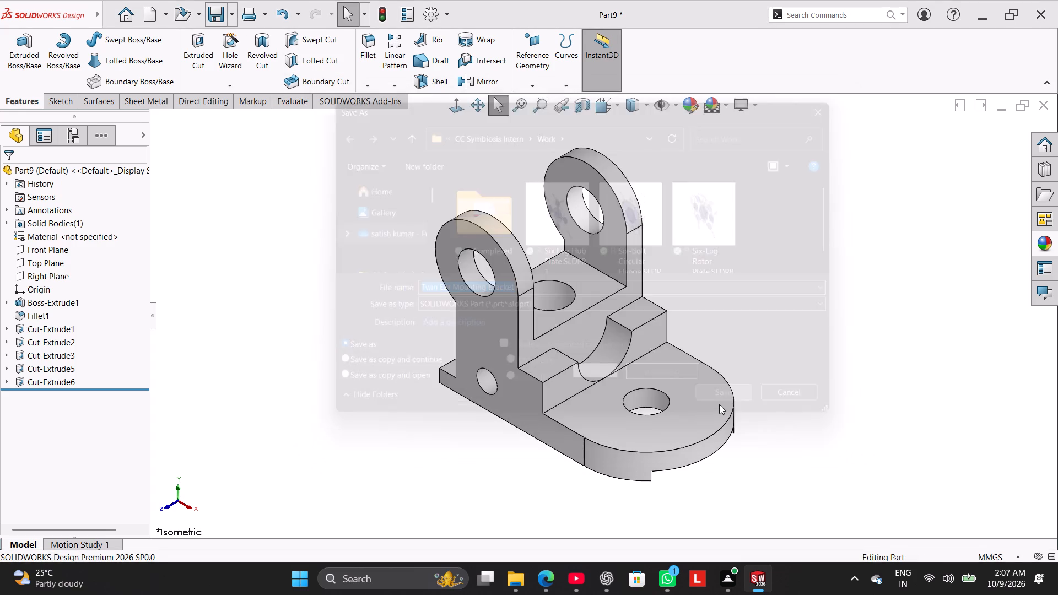
Save a PDF copy of the part in the Work folder as Twin Ear Mounting Bracket.pdf.
click(234, 14)
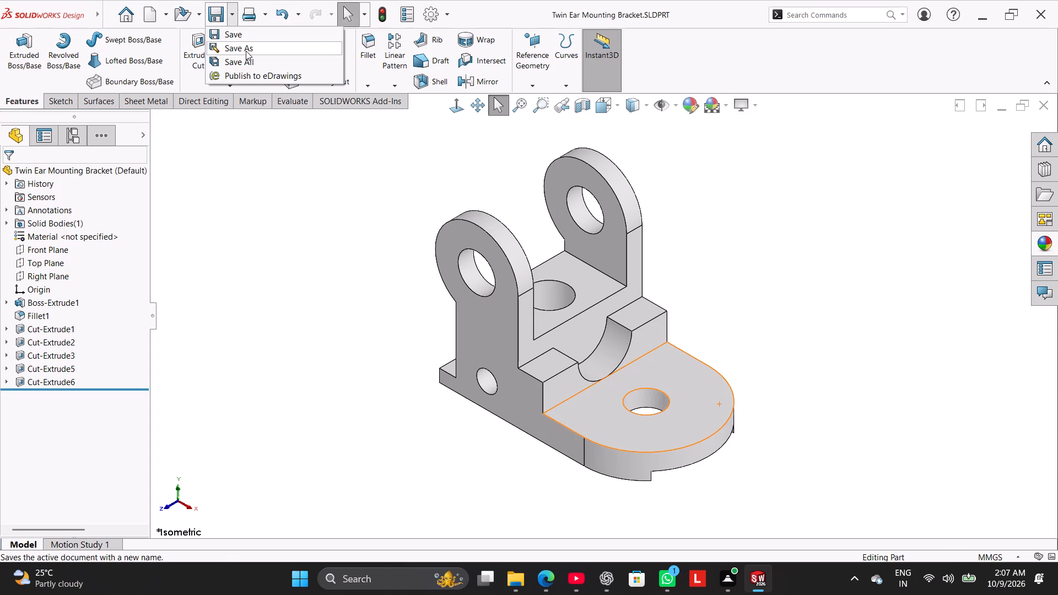
click(246, 51)
click(496, 308)
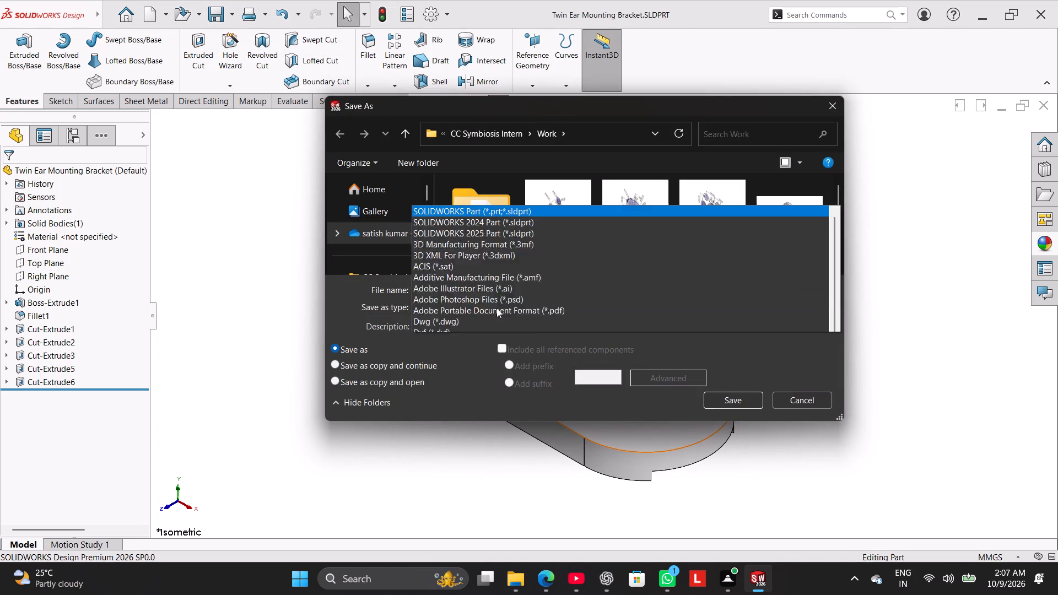
click(579, 107)
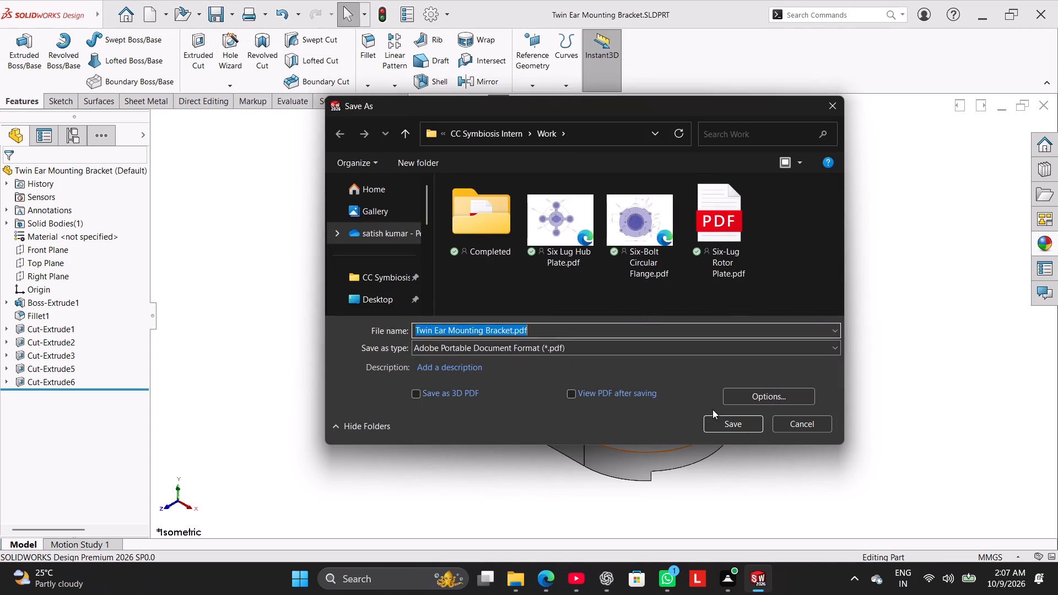
click(720, 418)
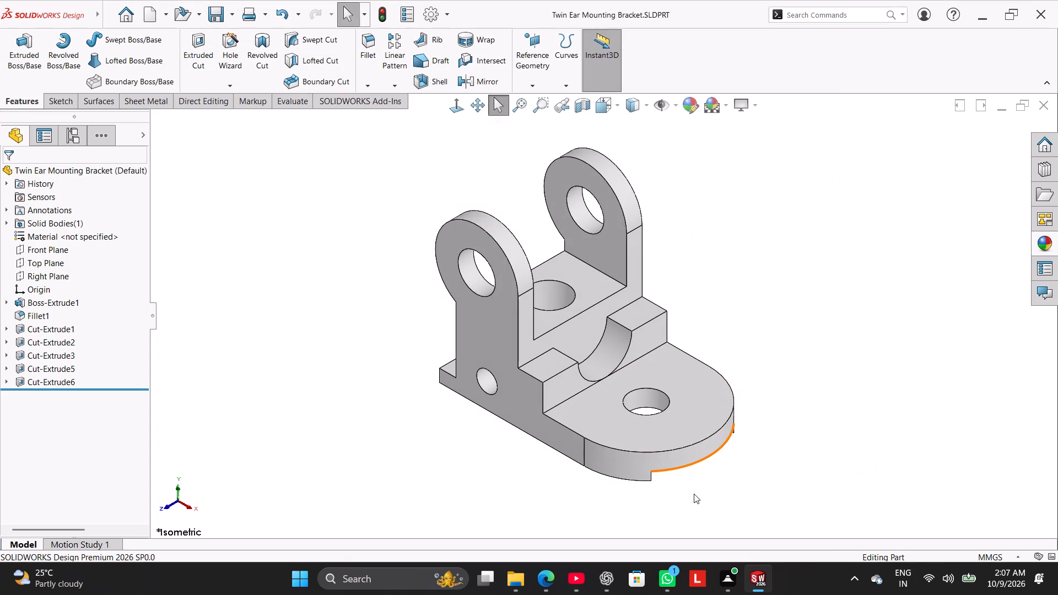